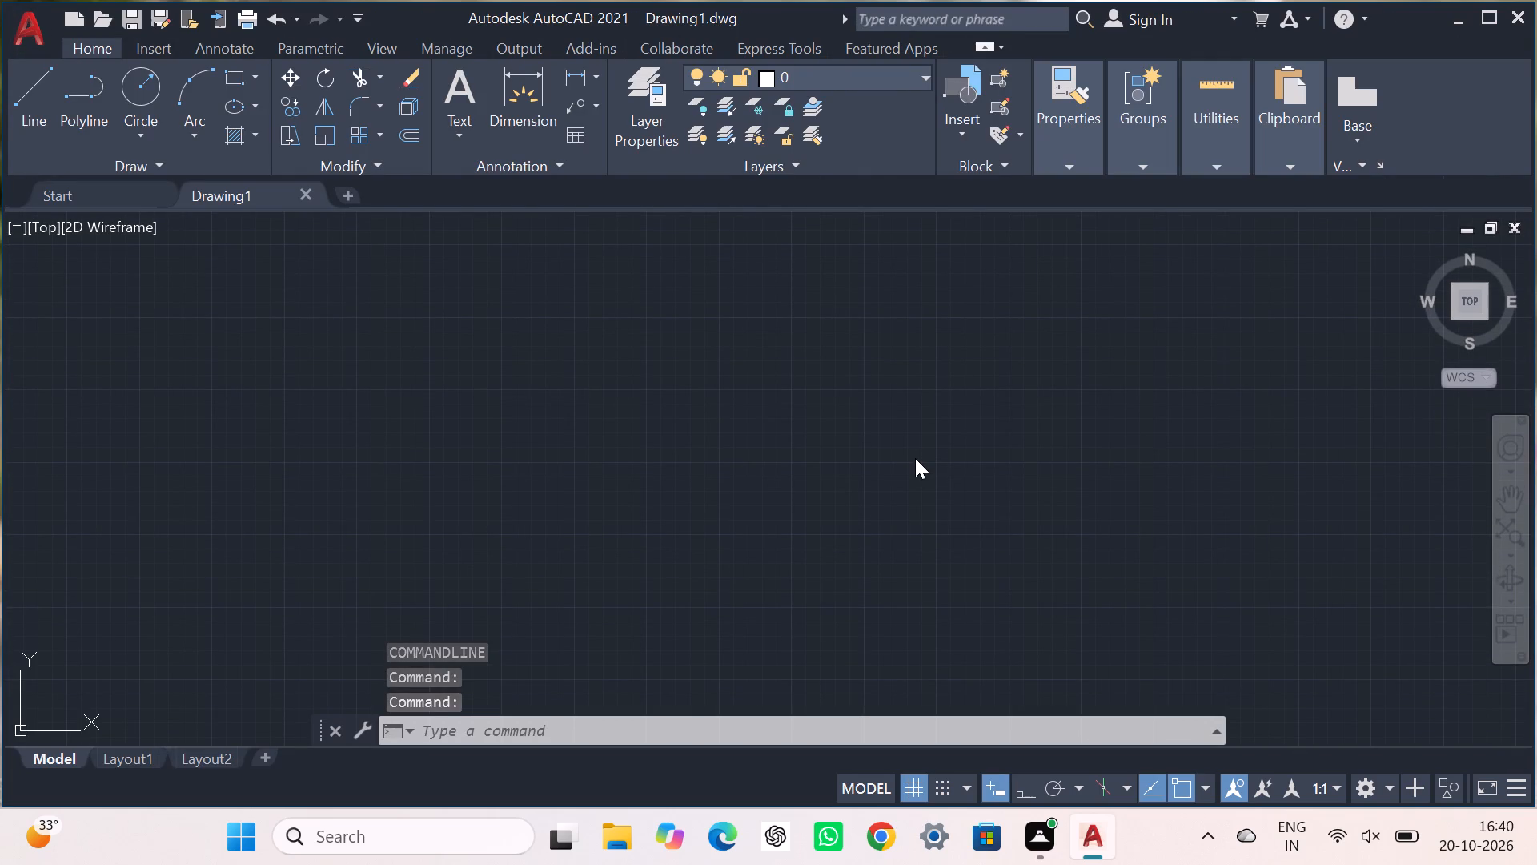
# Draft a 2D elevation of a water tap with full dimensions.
# Set the drawing units' length precision to 0, keeping the Decimal type and Millimeters insertion scale.
pyautogui.write('un')
pyautogui.press('Return')
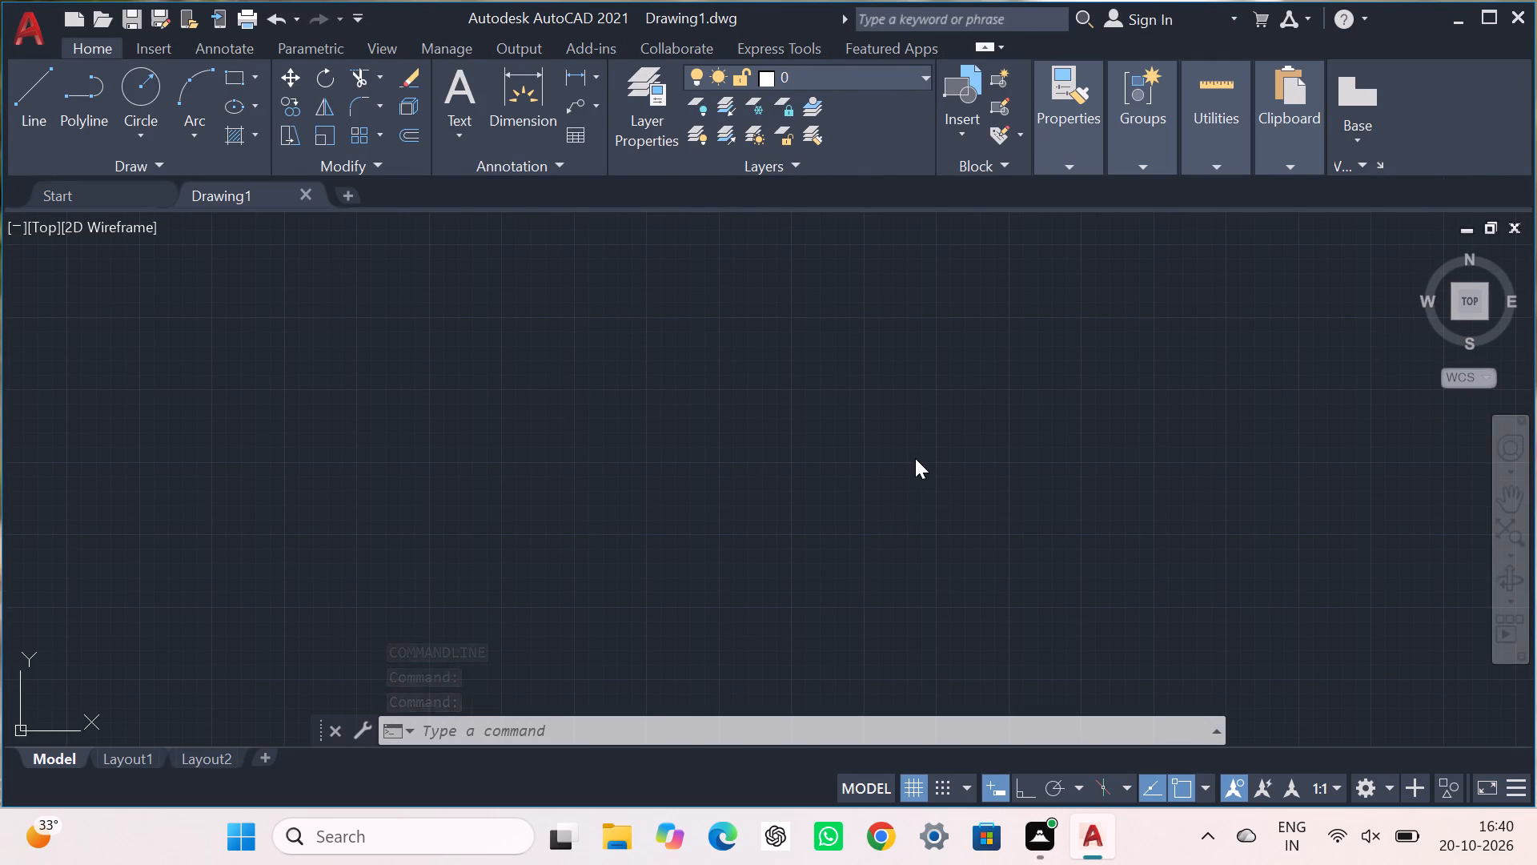
pyautogui.press('Return')
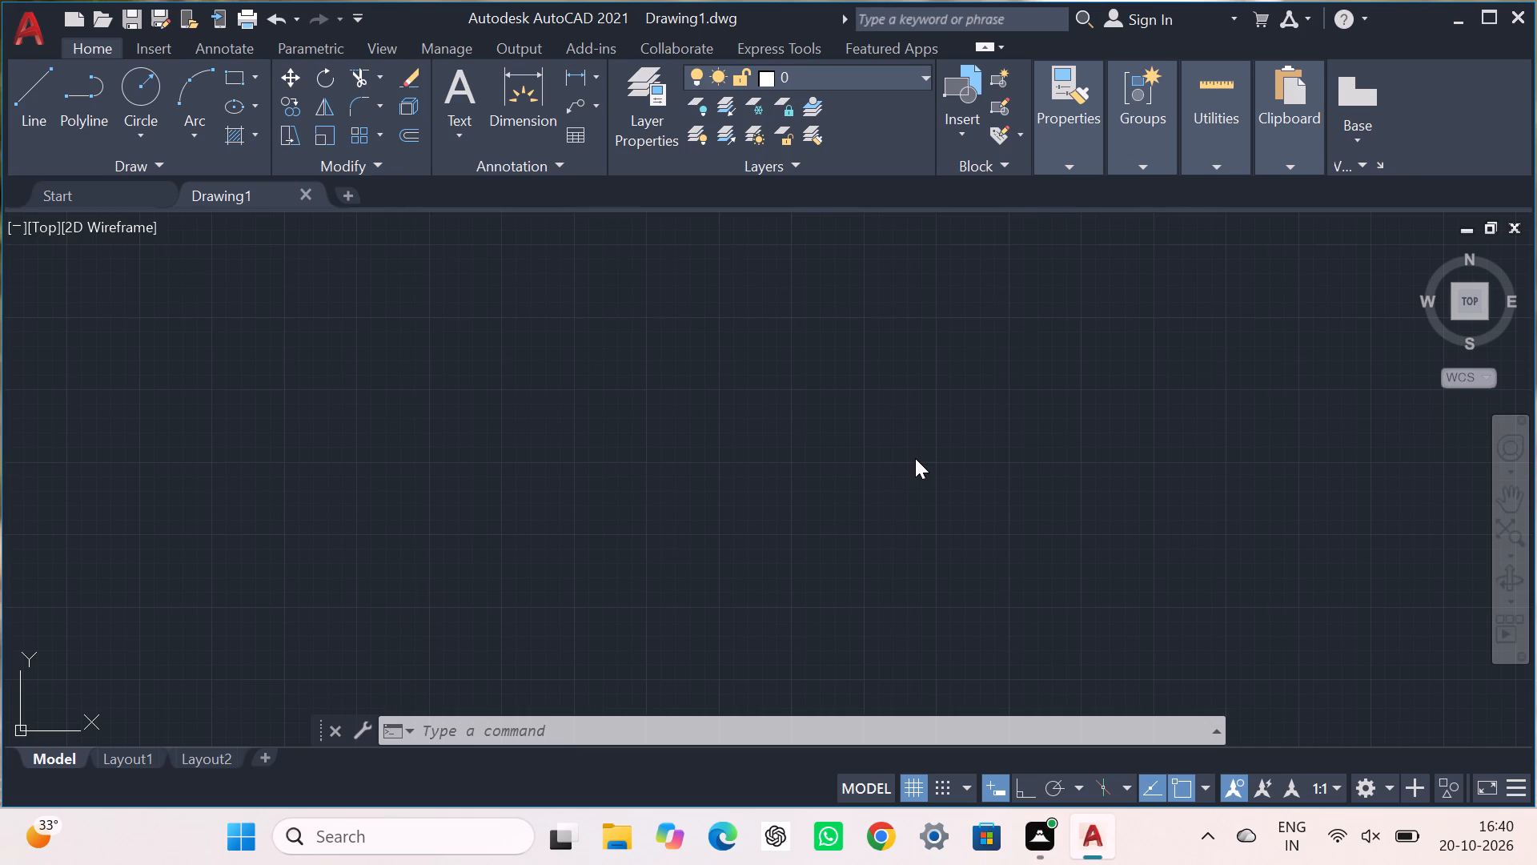
pyautogui.write('un')
pyautogui.press('Return')
pyautogui.click(598, 730)
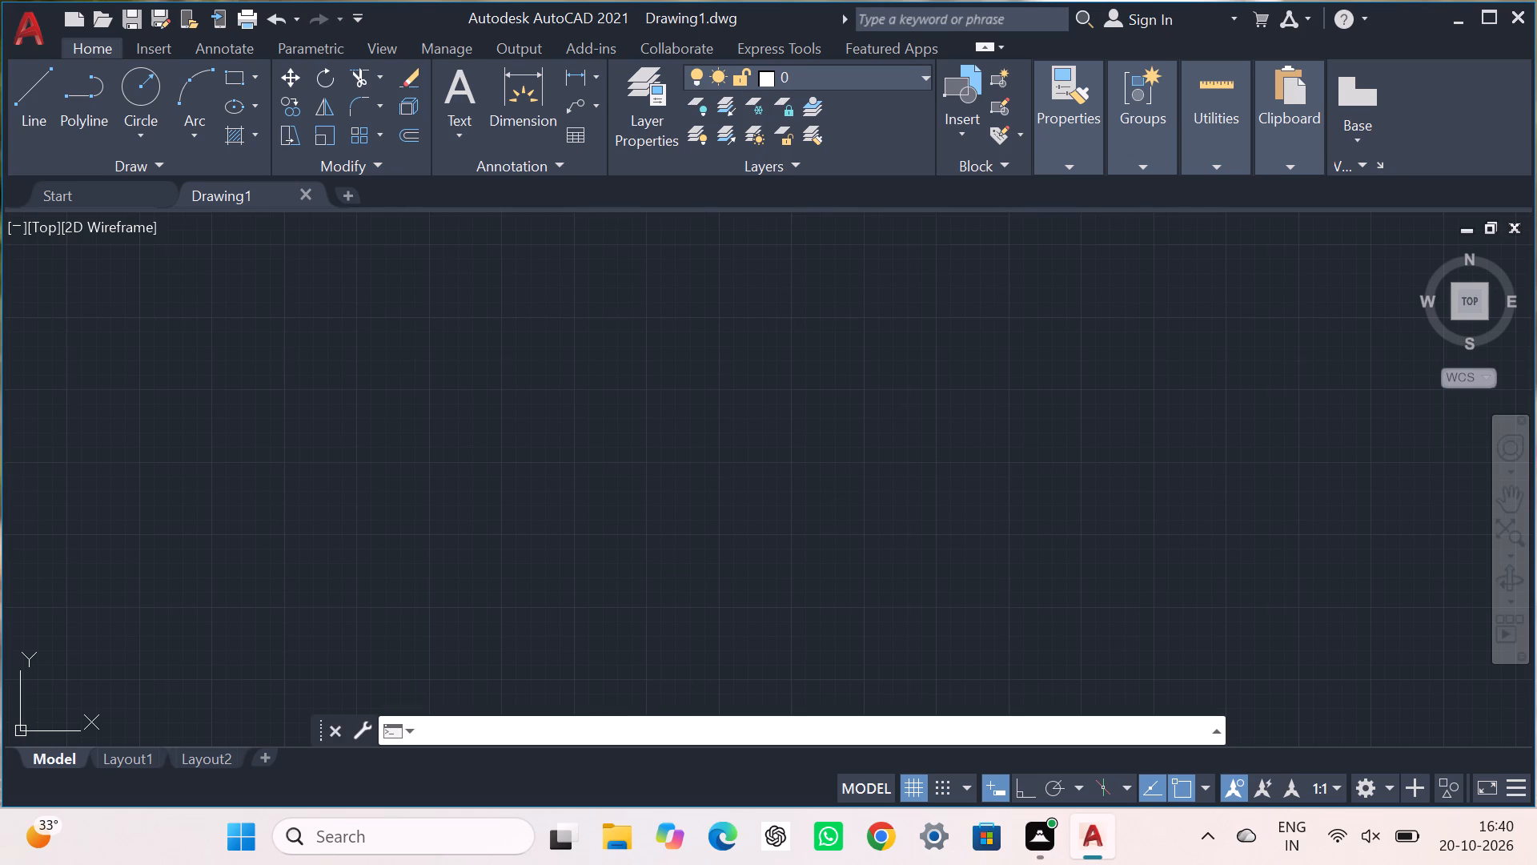
pyautogui.write('un')
pyautogui.press('Return')
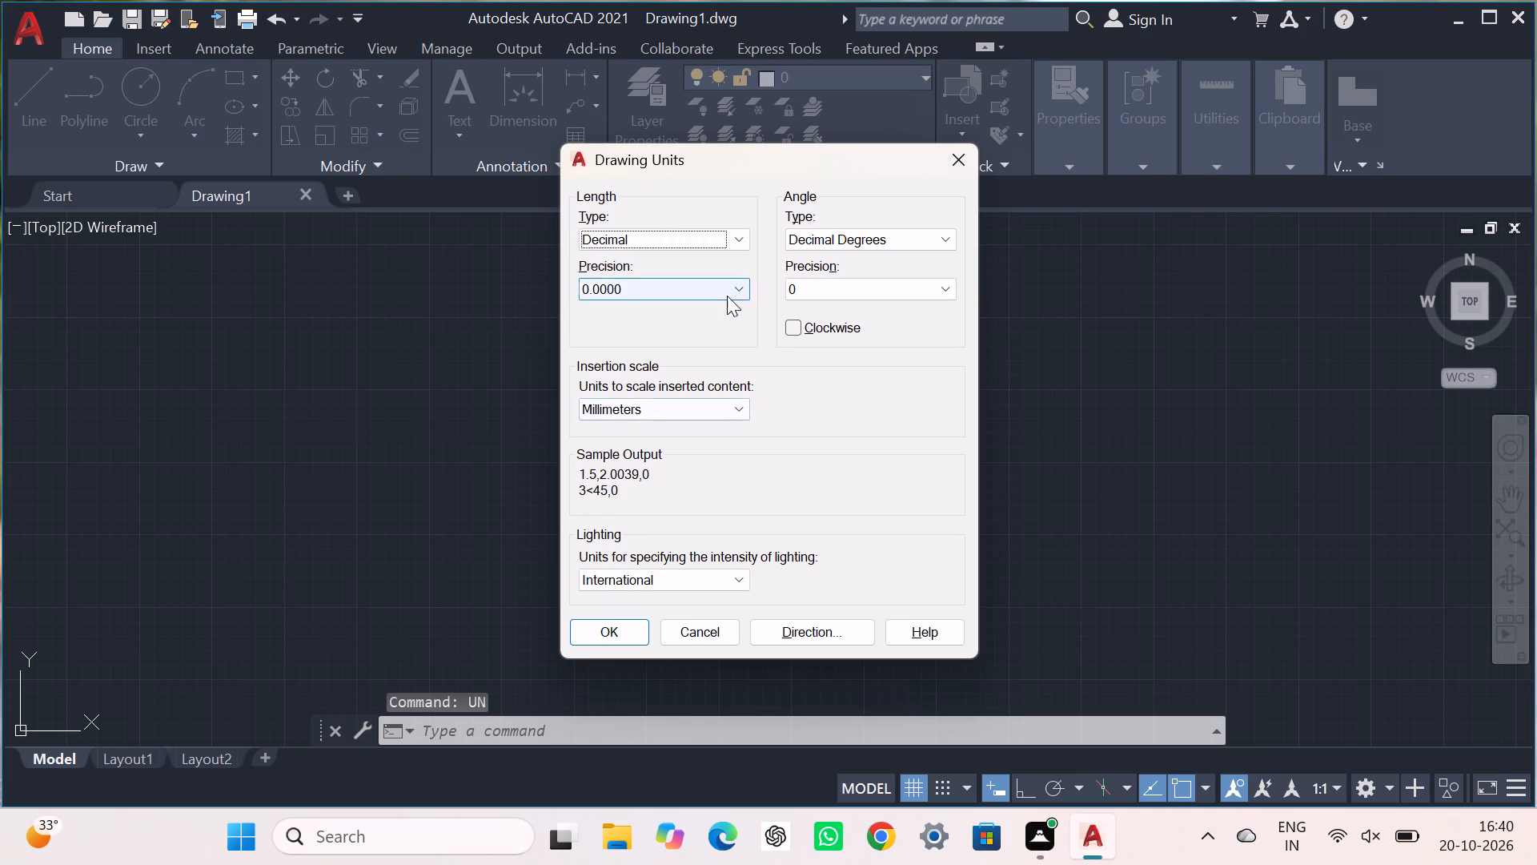
pyautogui.click(727, 296)
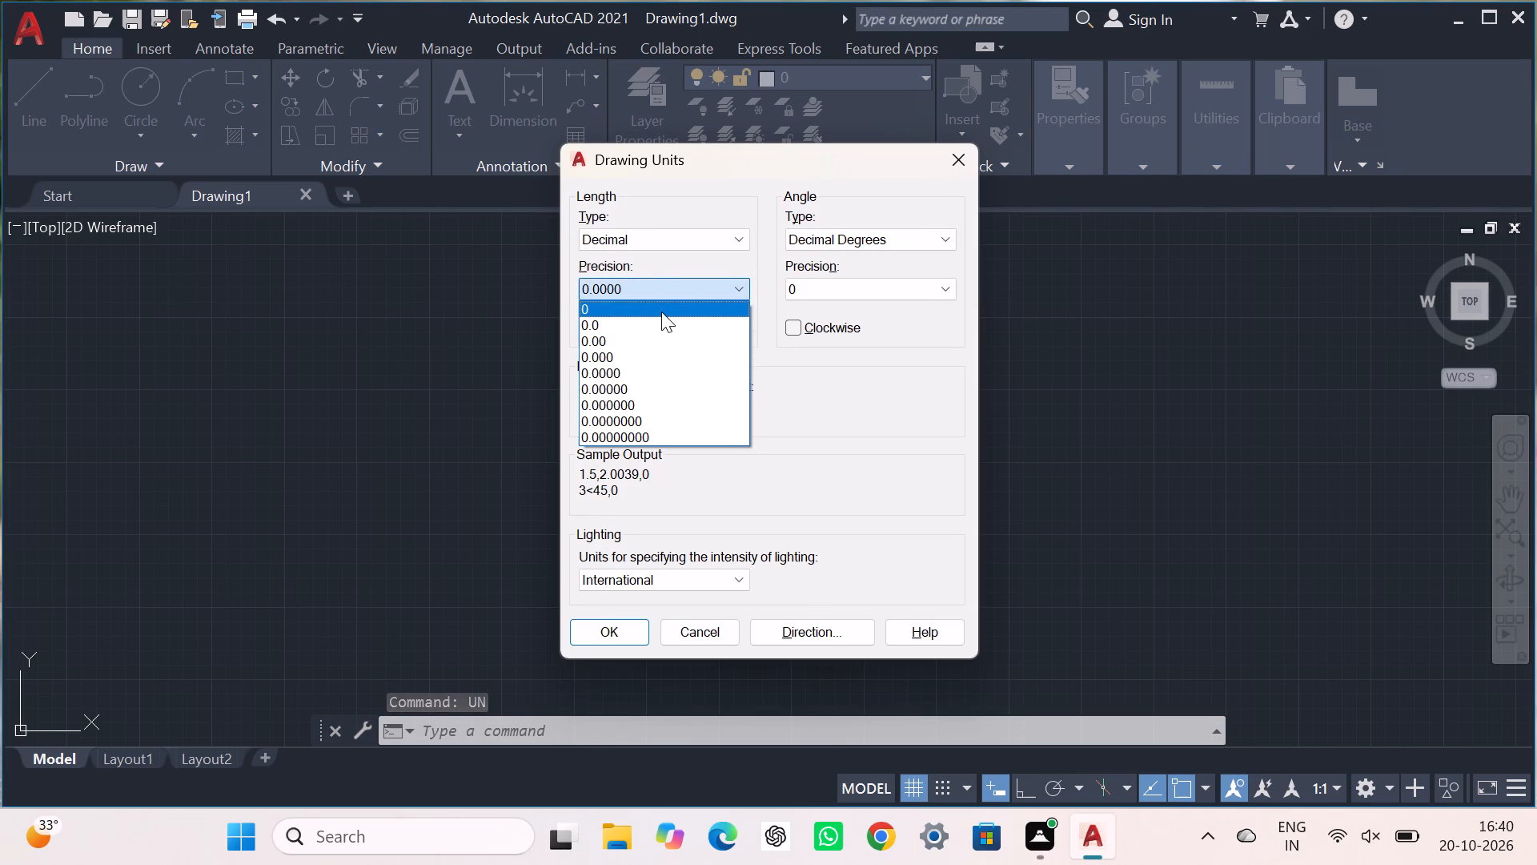
pyautogui.click(661, 312)
pyautogui.click(621, 650)
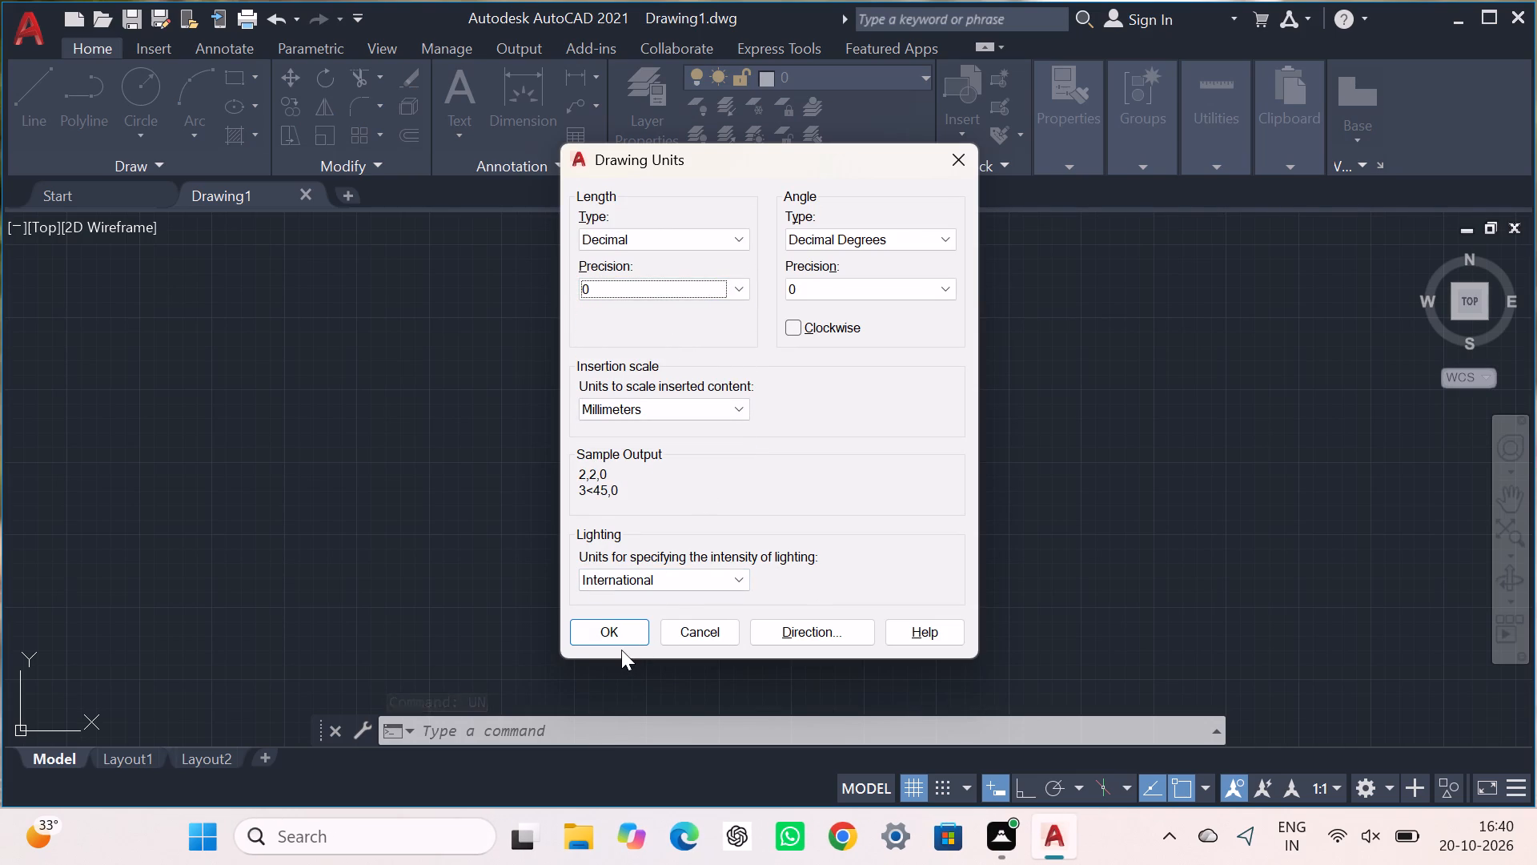
pyautogui.click(626, 628)
# Review the symbols and arrows settings of the ISO-25 dimension style and set it as the current style.
pyautogui.press('d')
pyautogui.press('Return')
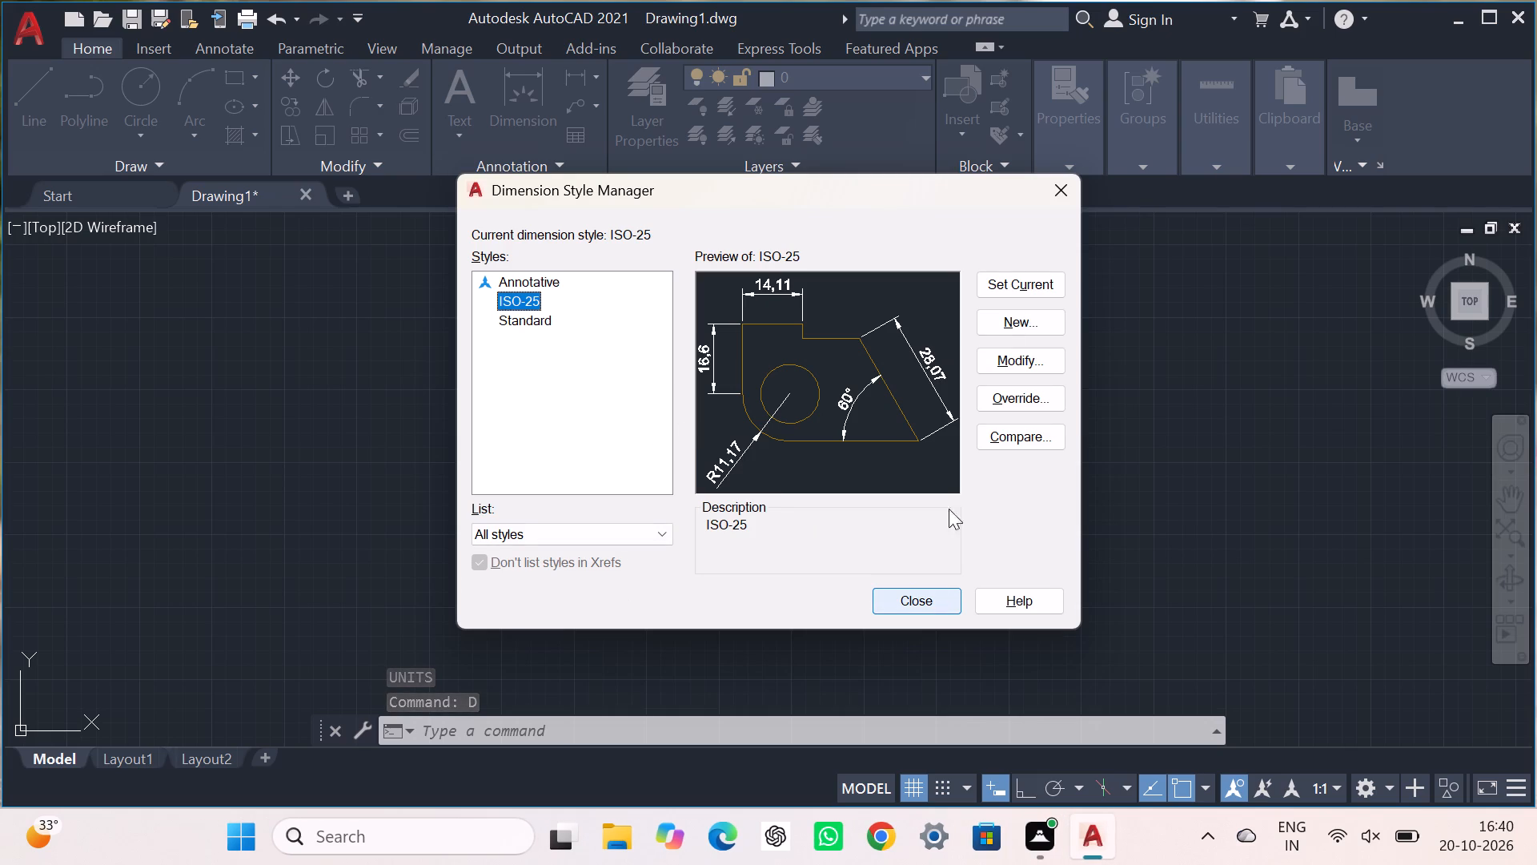
pyautogui.click(1005, 363)
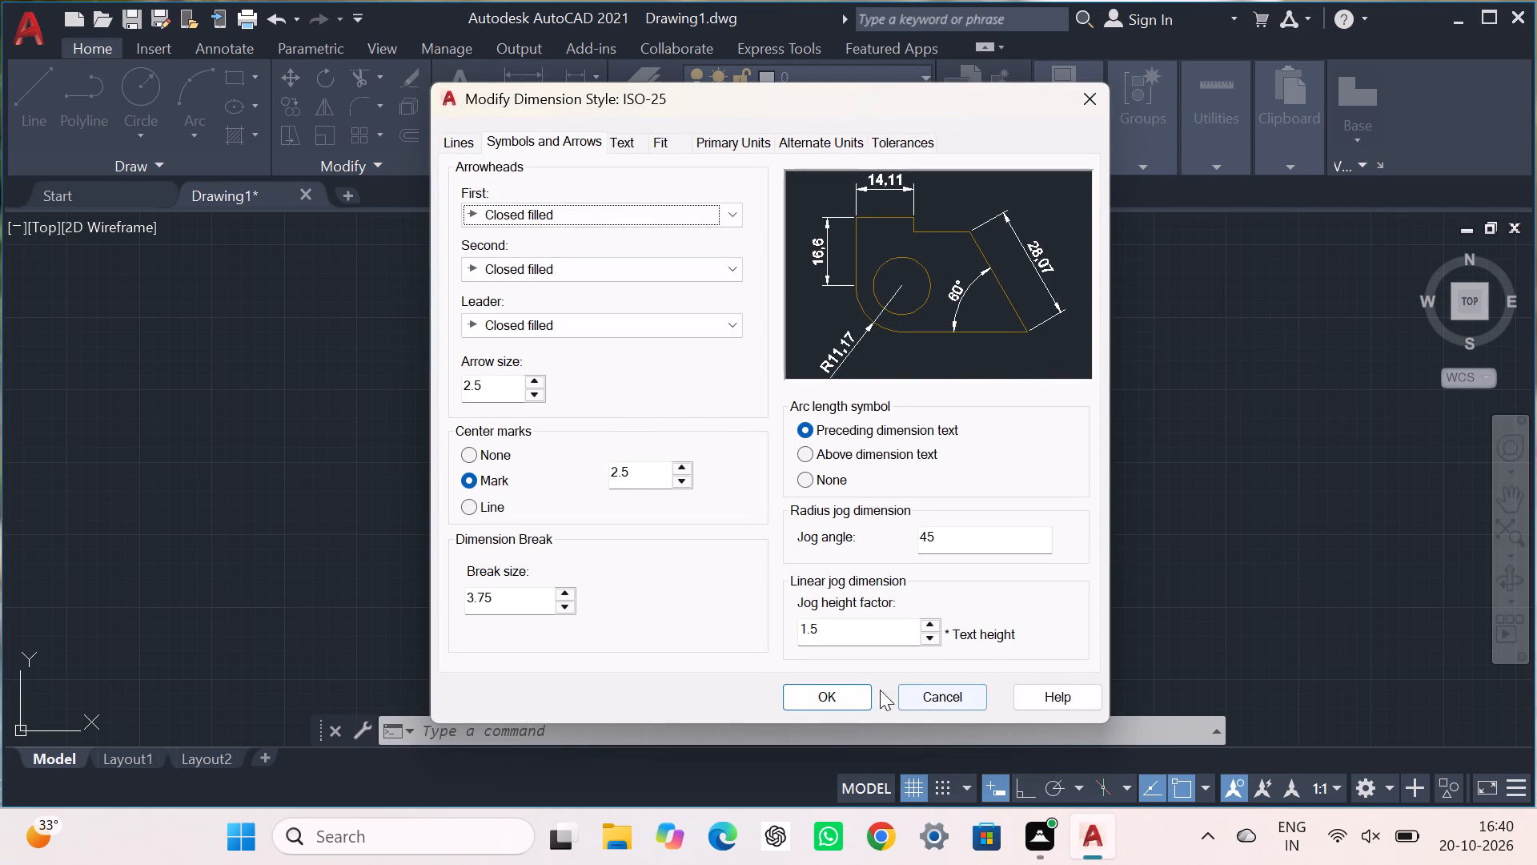
pyautogui.click(813, 685)
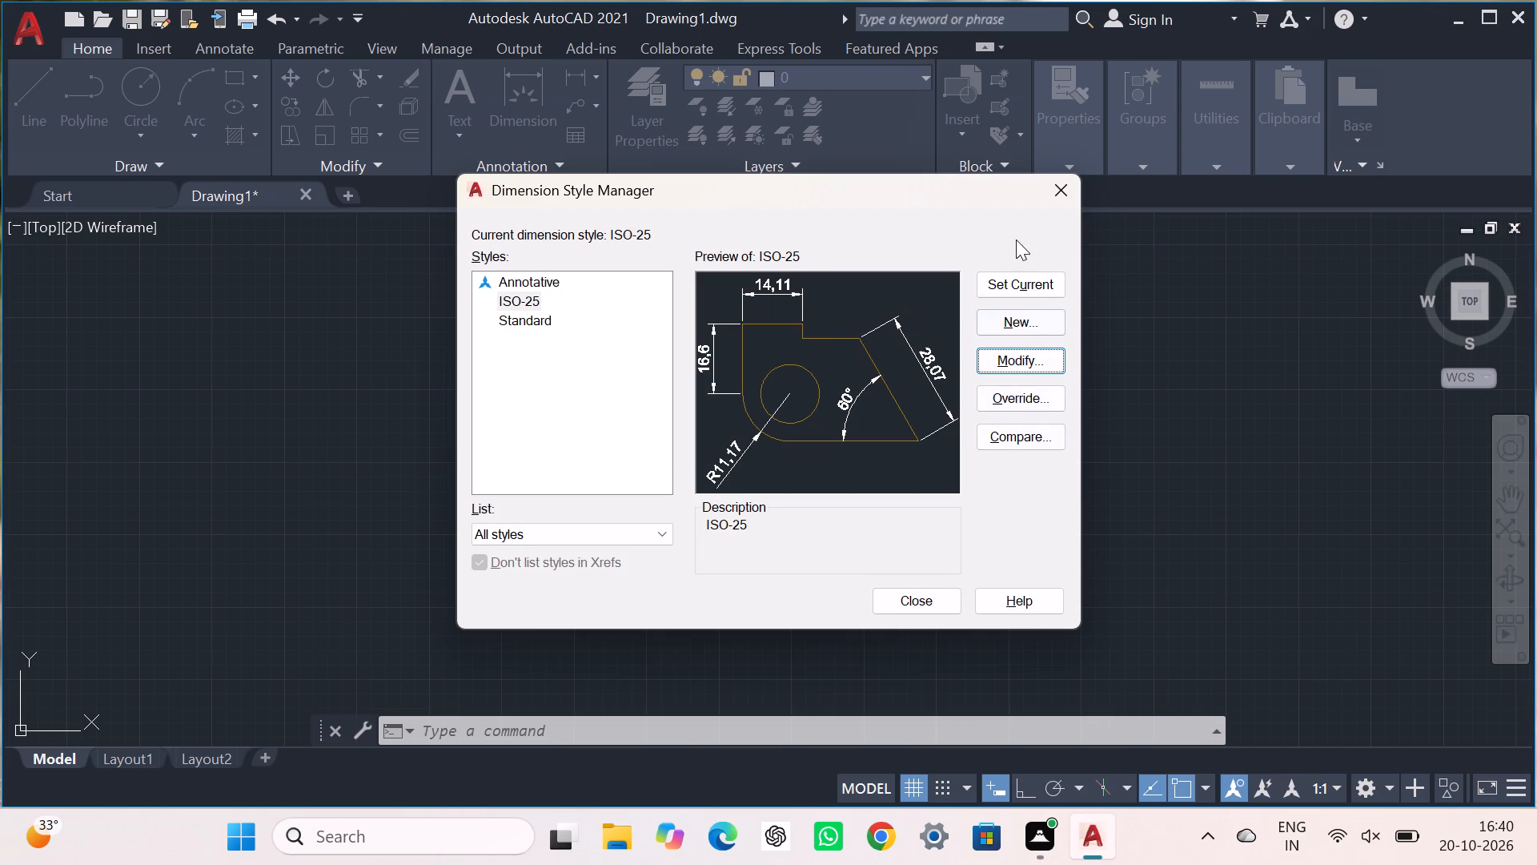
pyautogui.click(1010, 281)
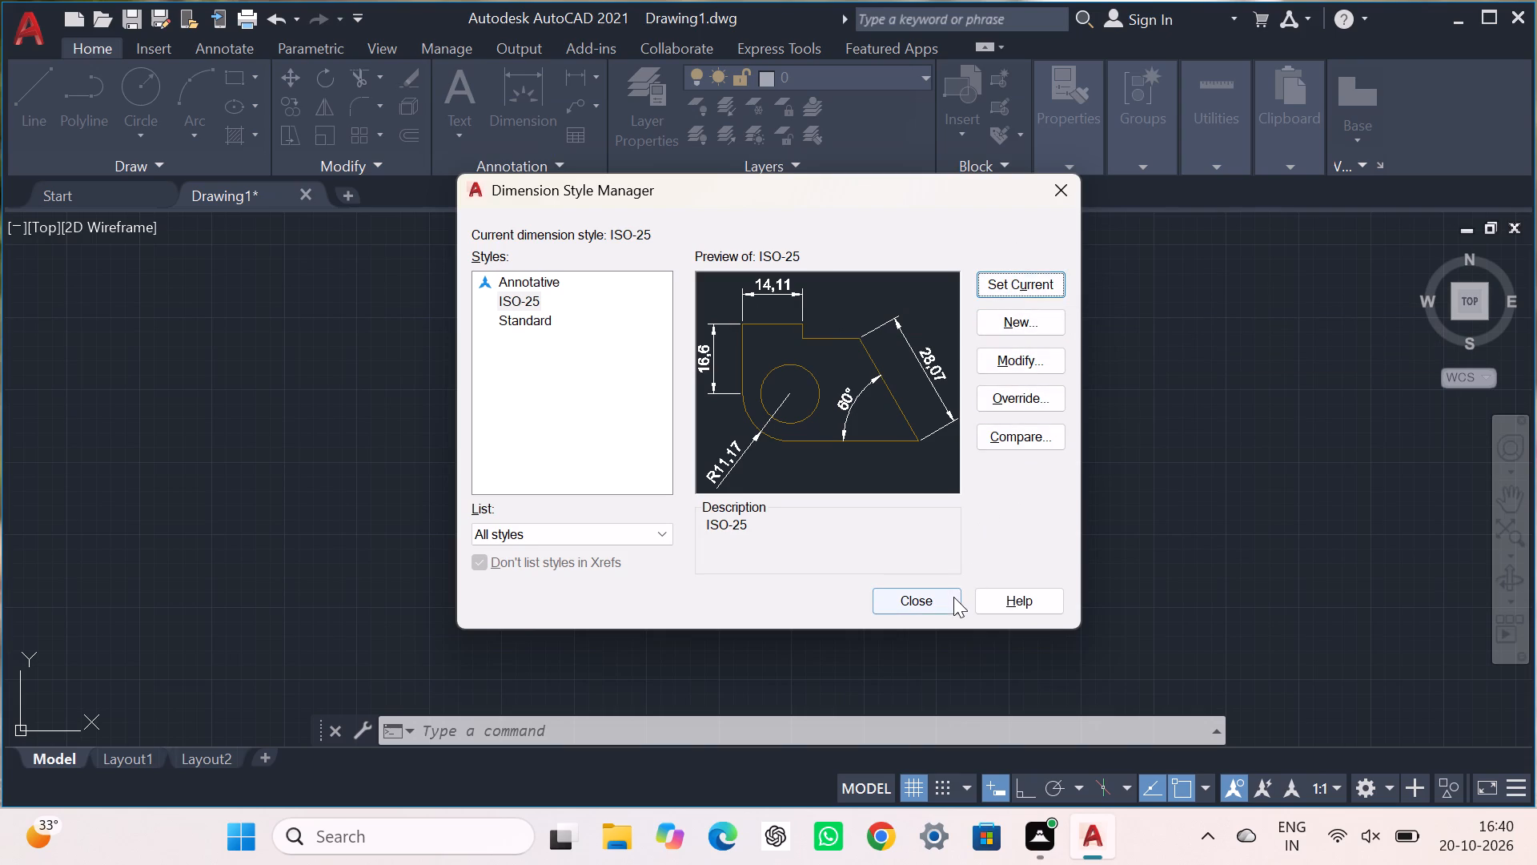
pyautogui.click(949, 596)
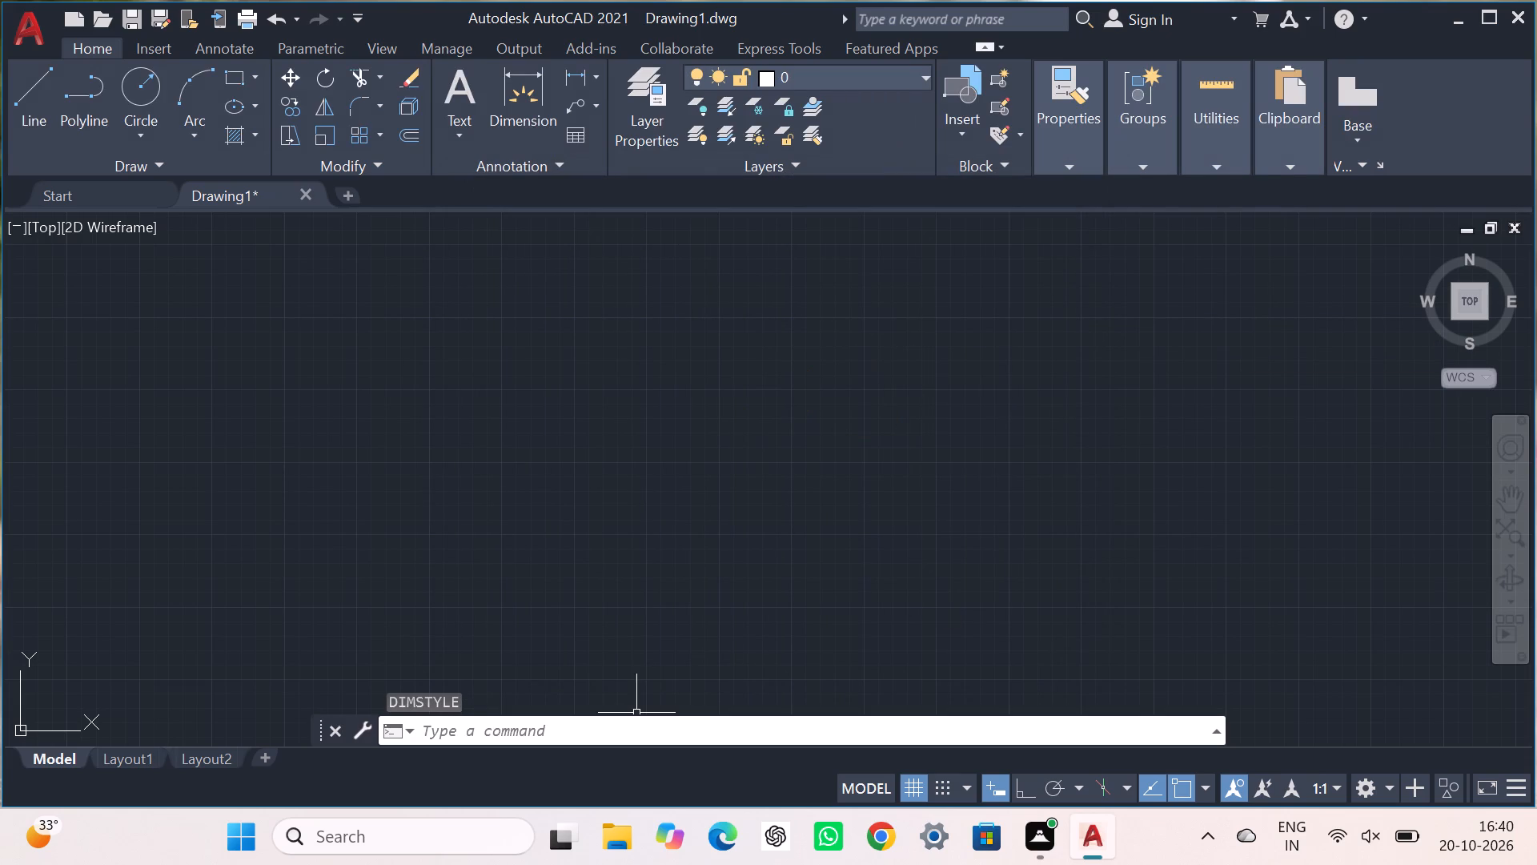
# Examine the Open and Save options, including the file safety and log file settings.
pyautogui.click(591, 734)
pyautogui.write('optio')
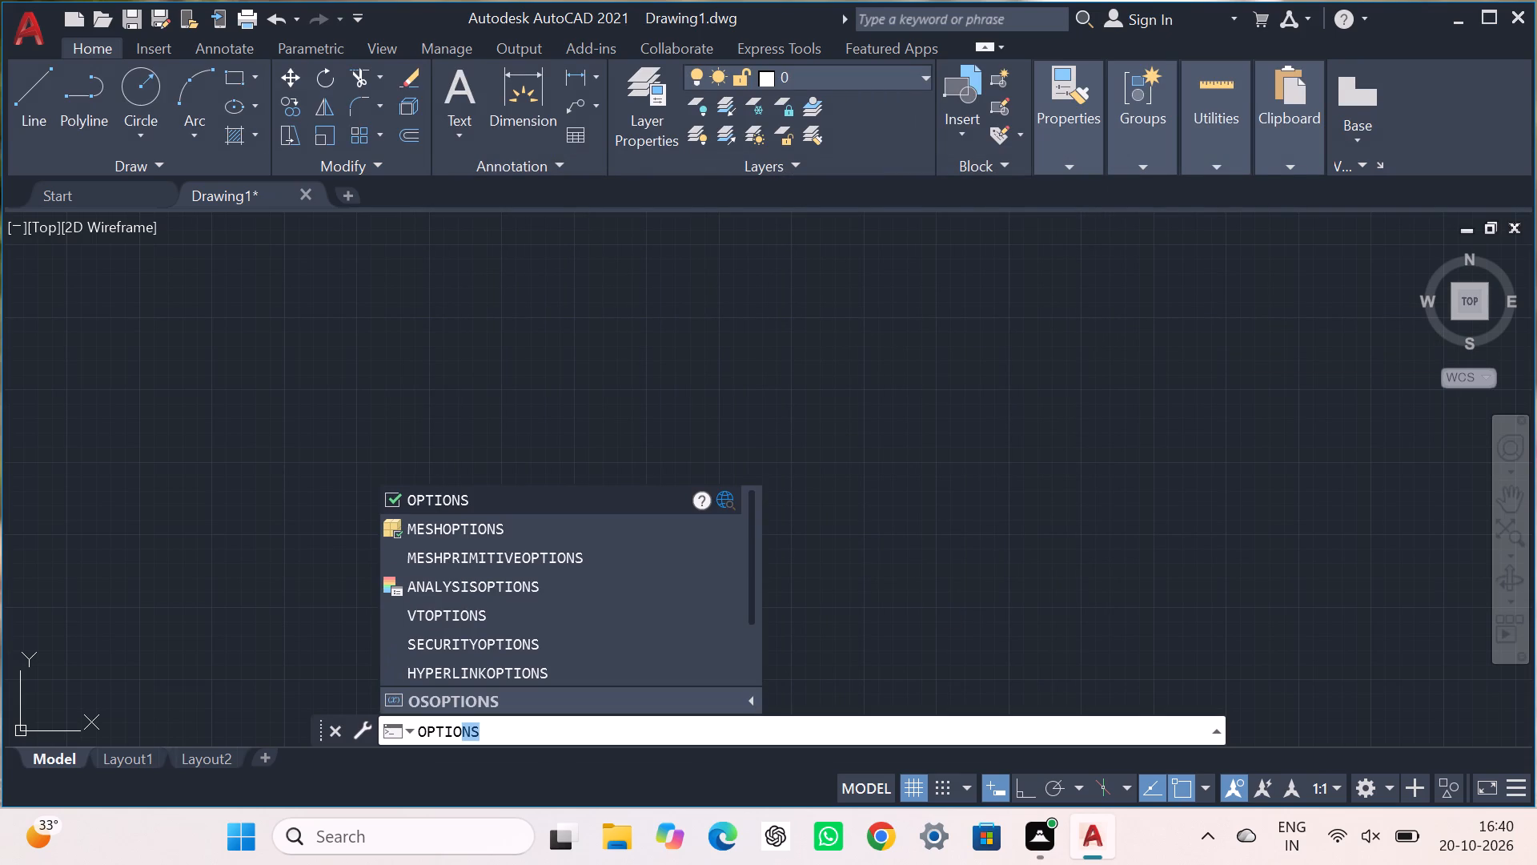
pyautogui.press('Return')
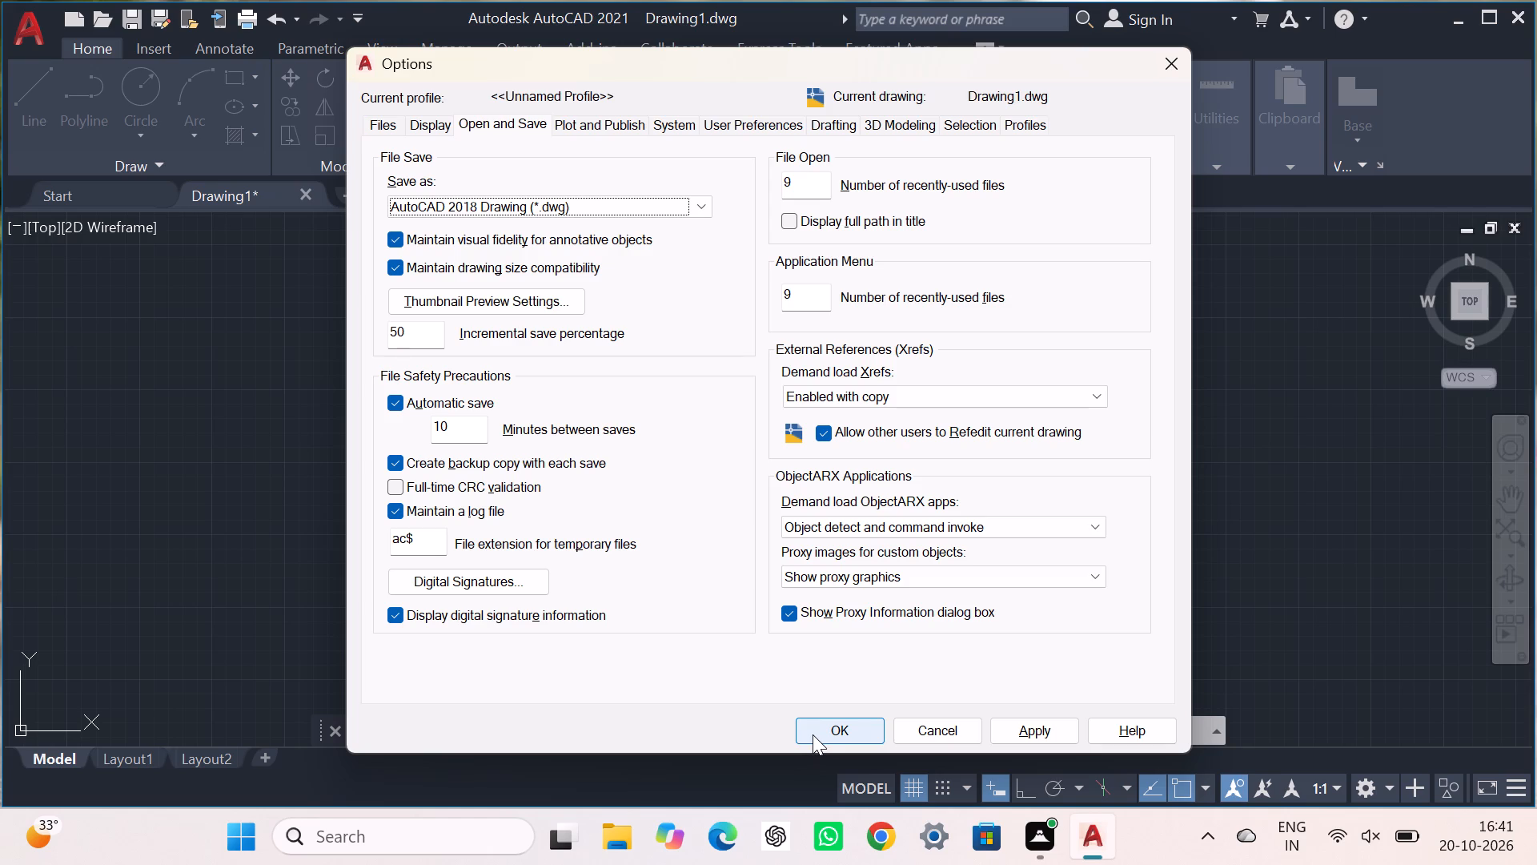
pyautogui.click(813, 734)
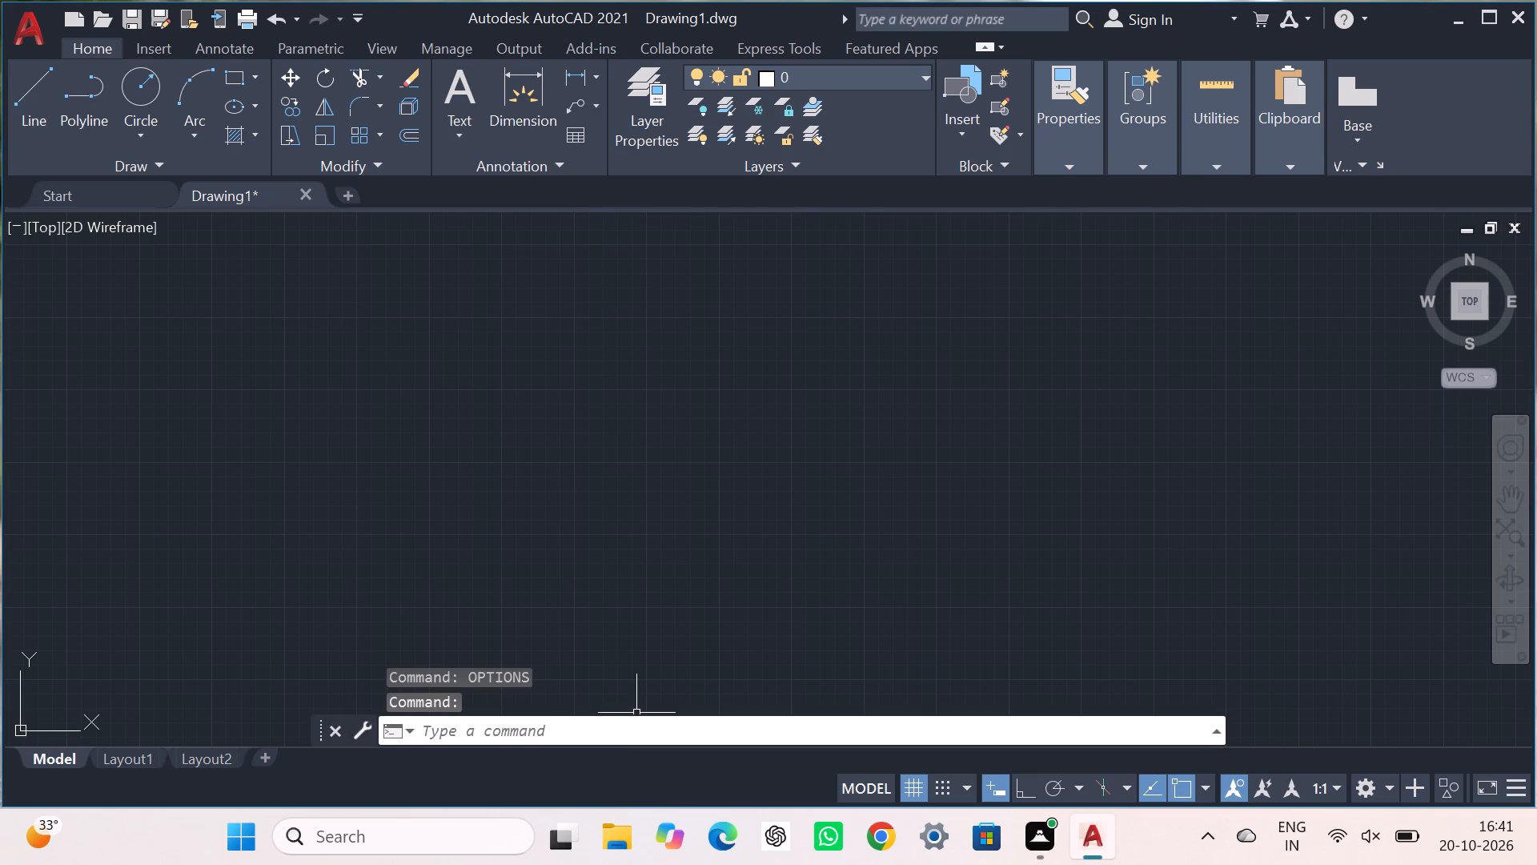
# Query the LOGFILENAME system variable and read the log file path in the expanded command history.
pyautogui.click(610, 737)
pyautogui.write('log')
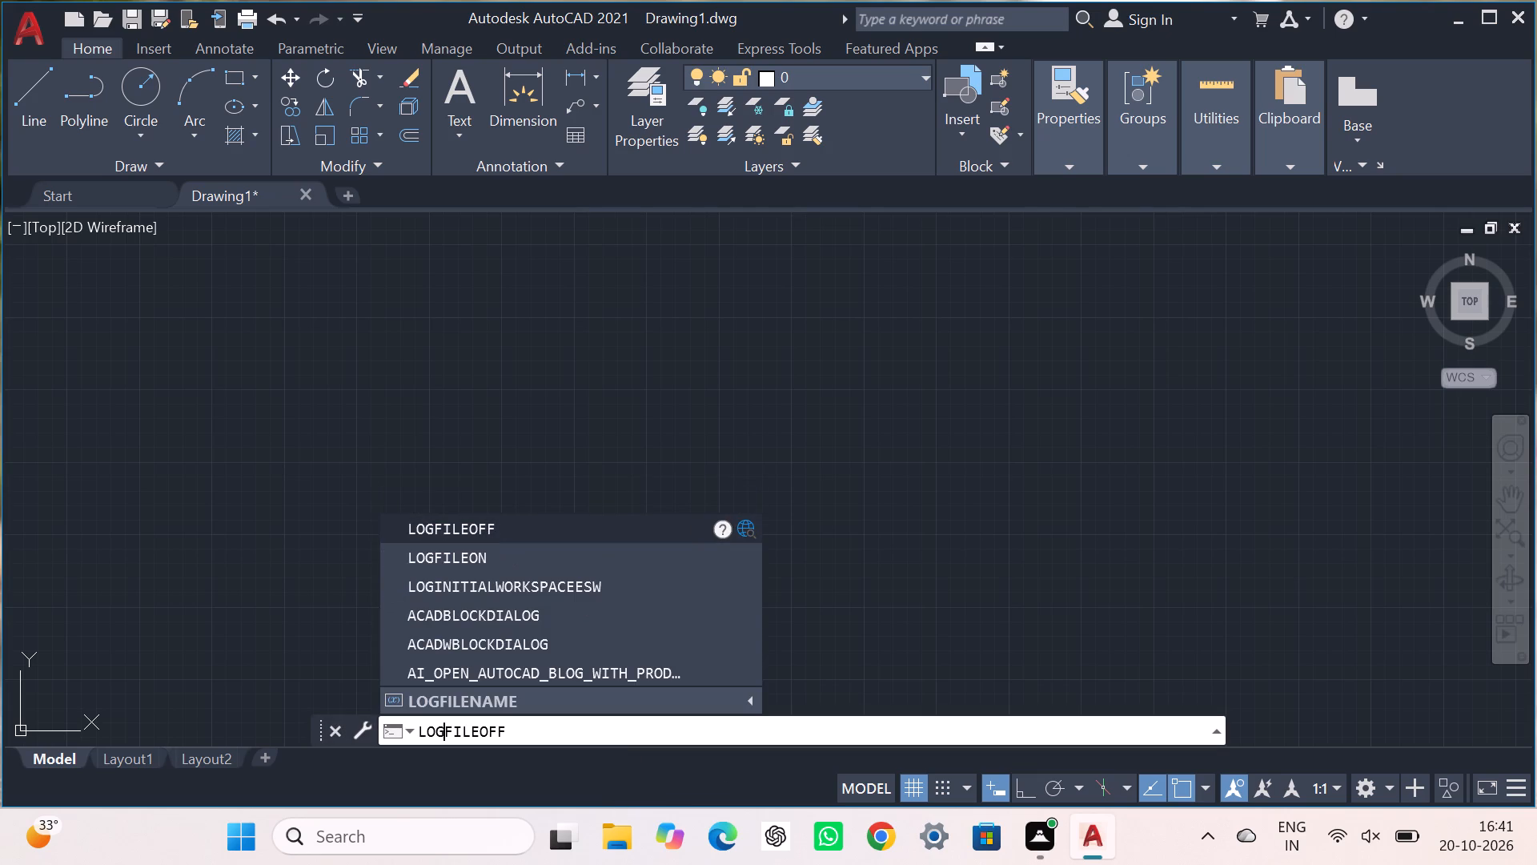
pyautogui.write('file')
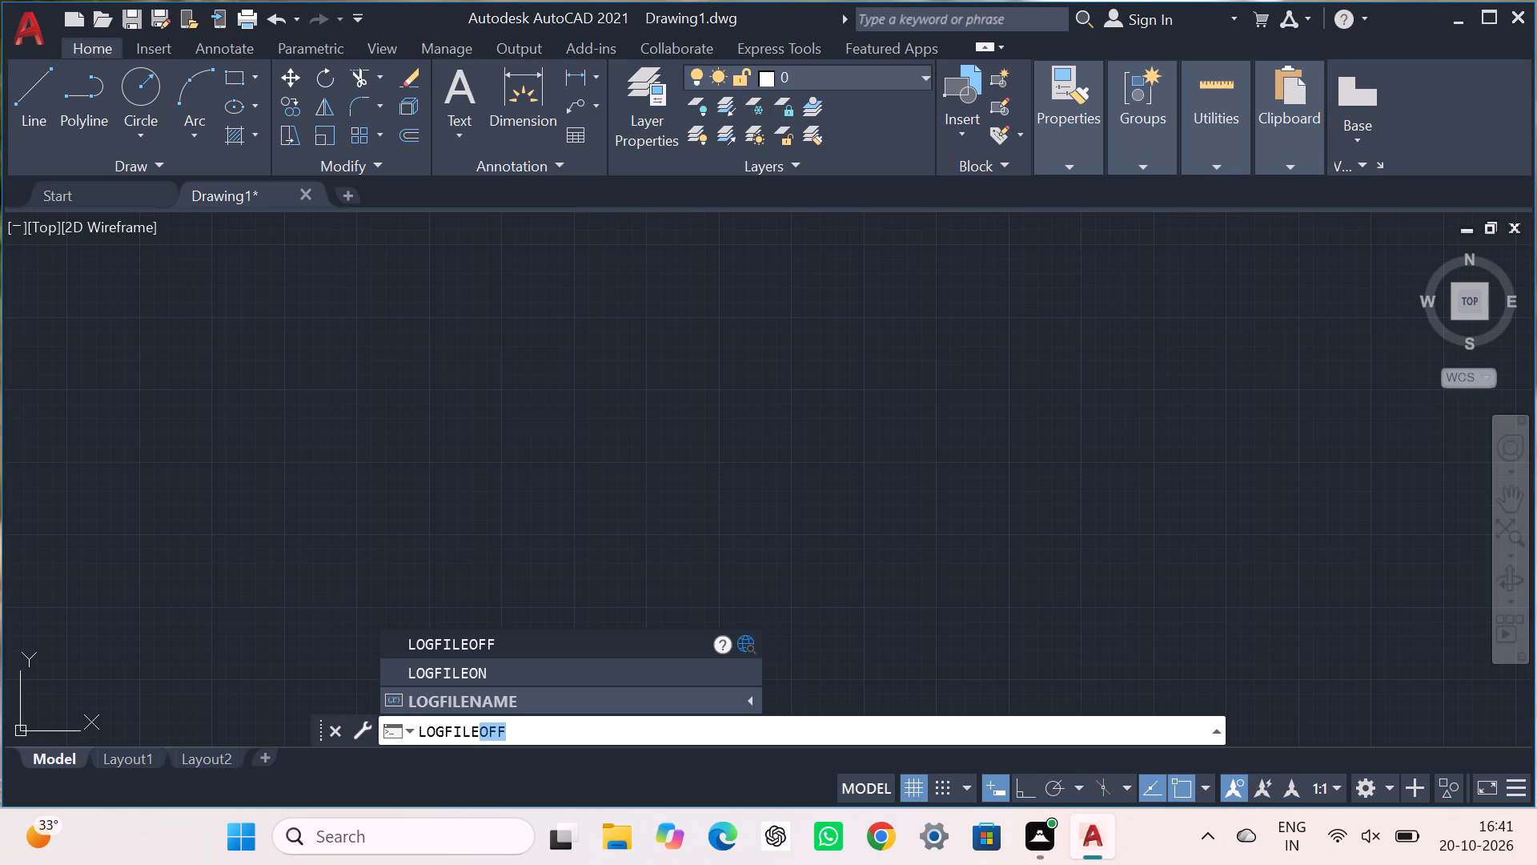
pyautogui.write('name')
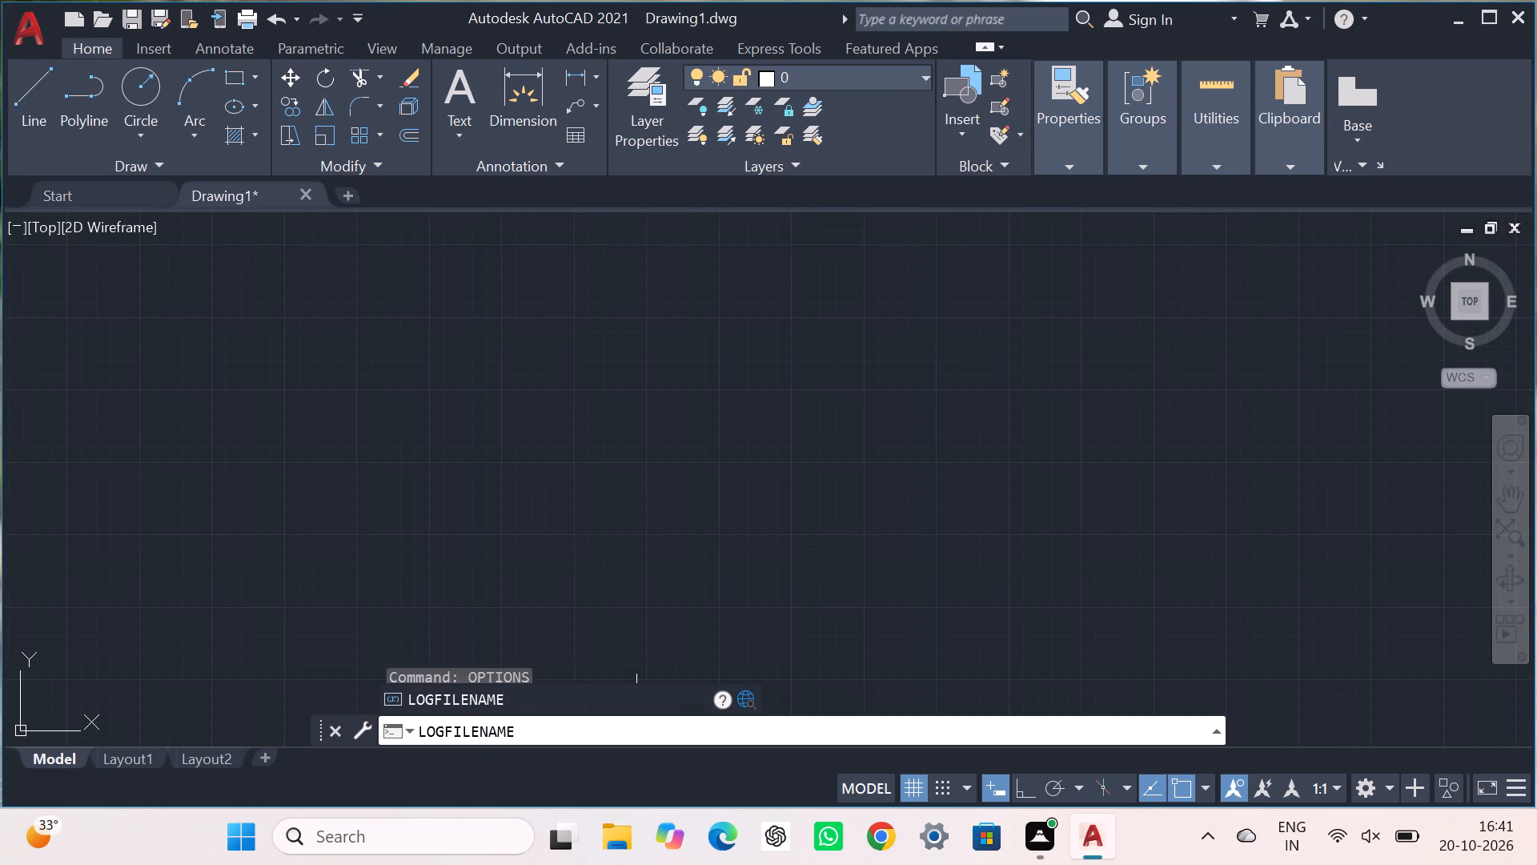
pyautogui.press('Return')
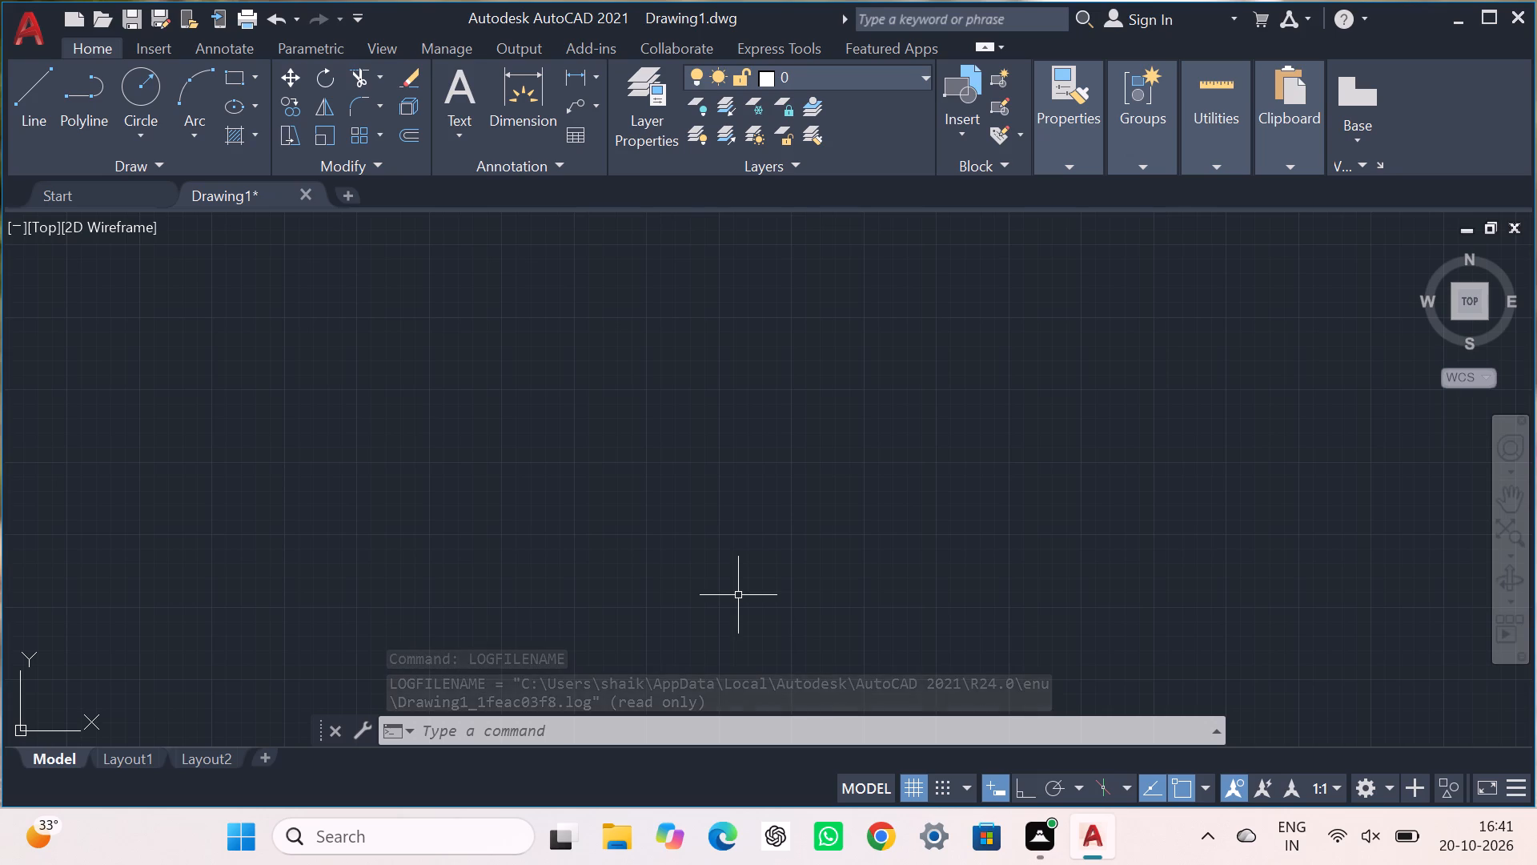
pyautogui.click(409, 729)
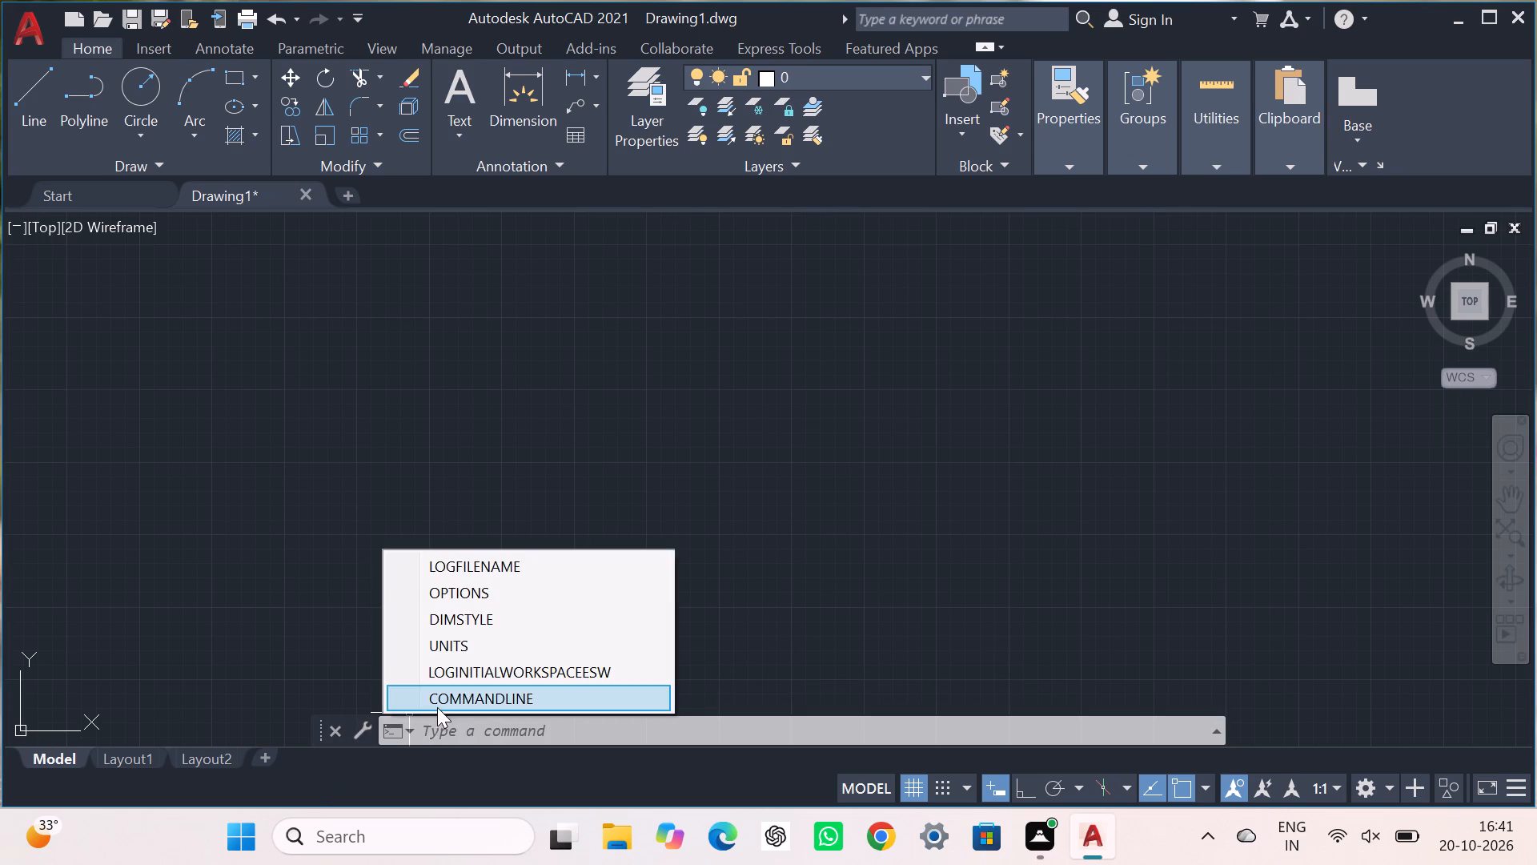
pyautogui.click(686, 716)
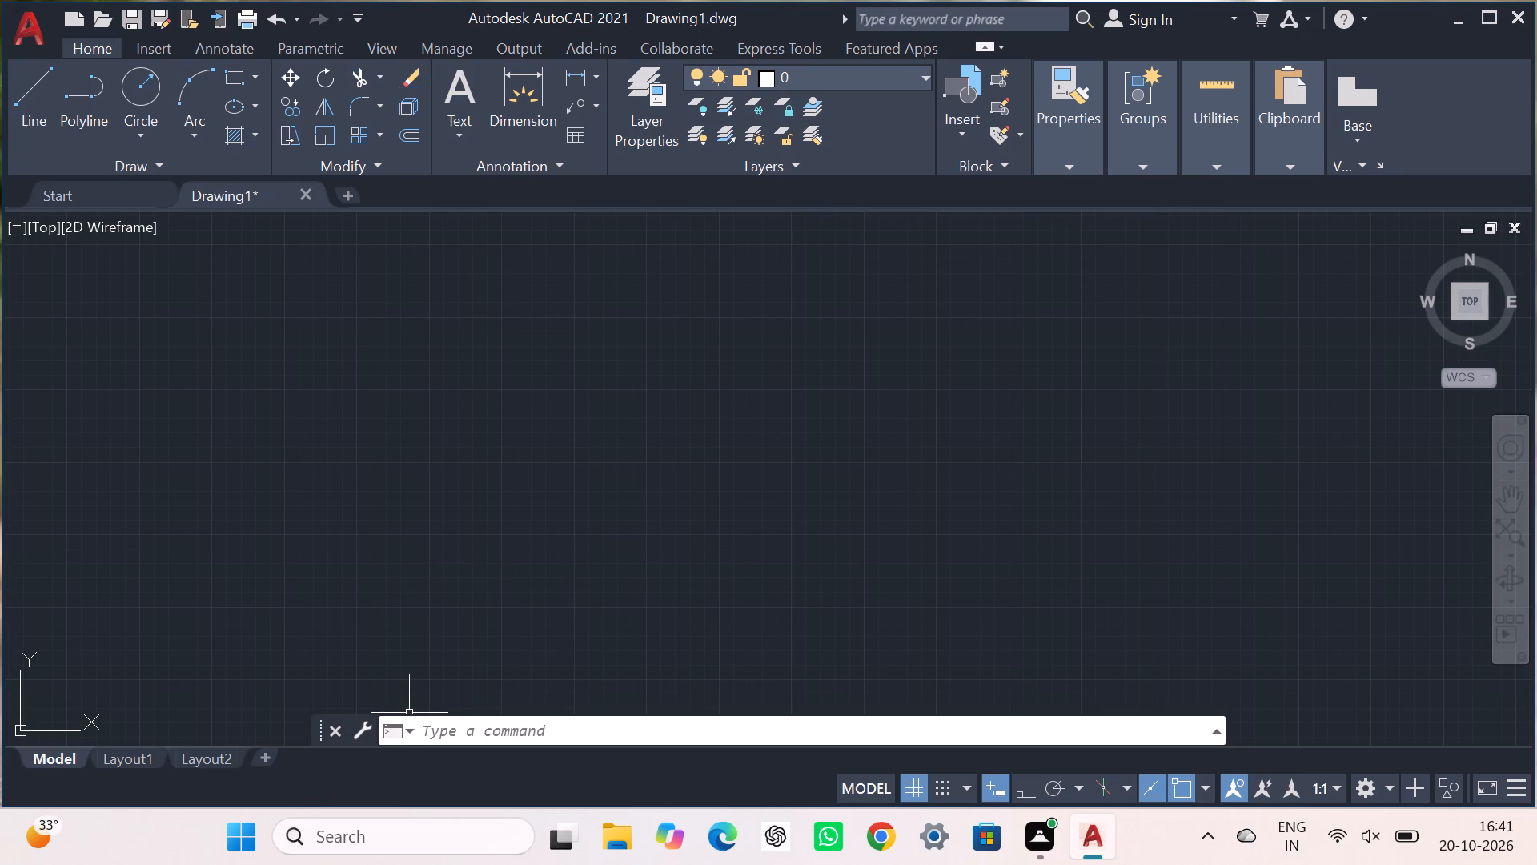
pyautogui.click(382, 728)
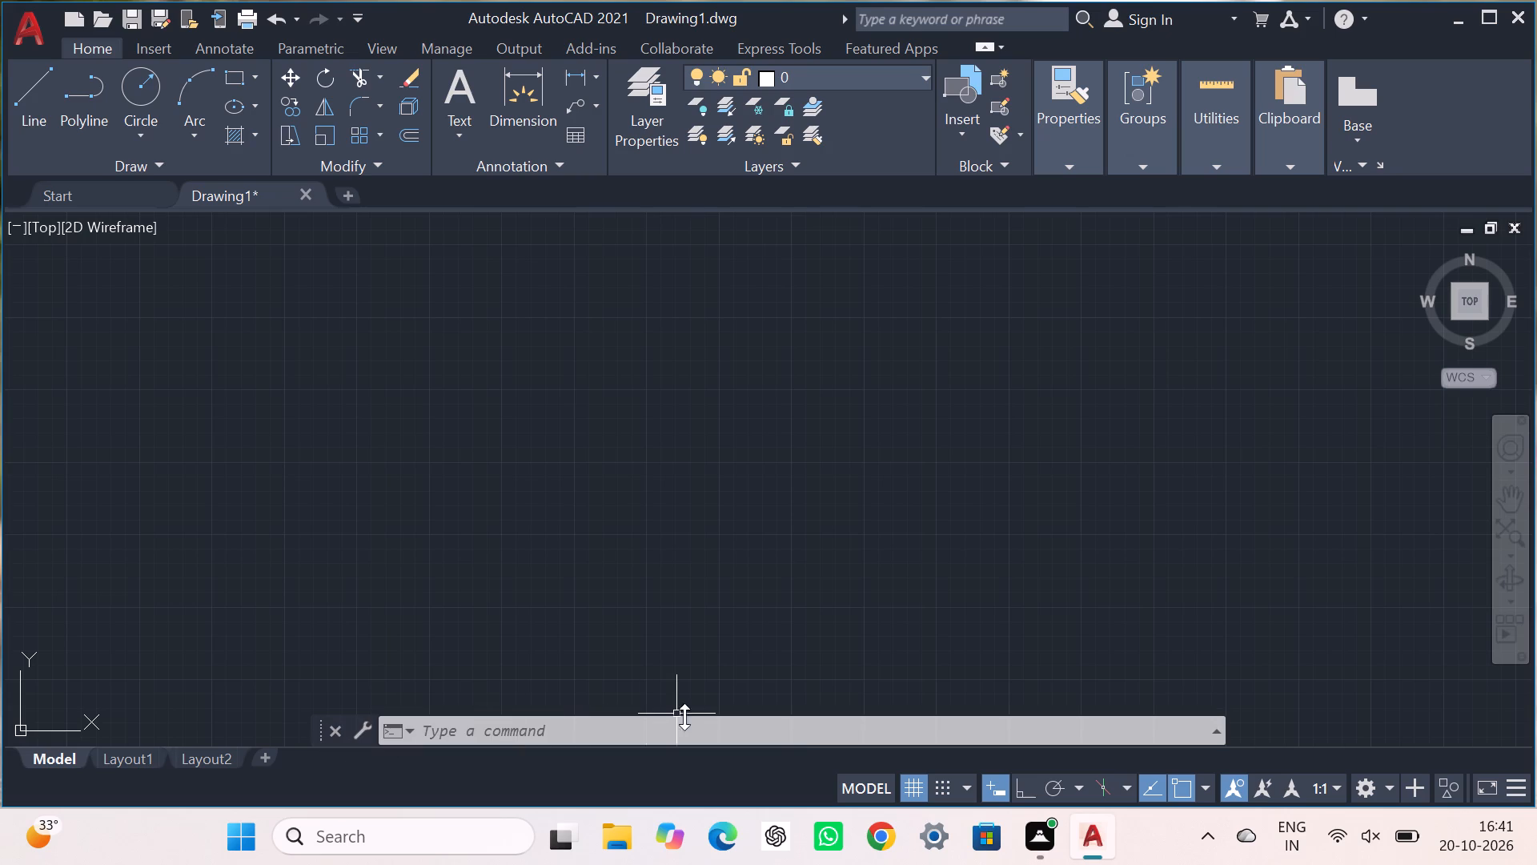
pyautogui.click(1216, 728)
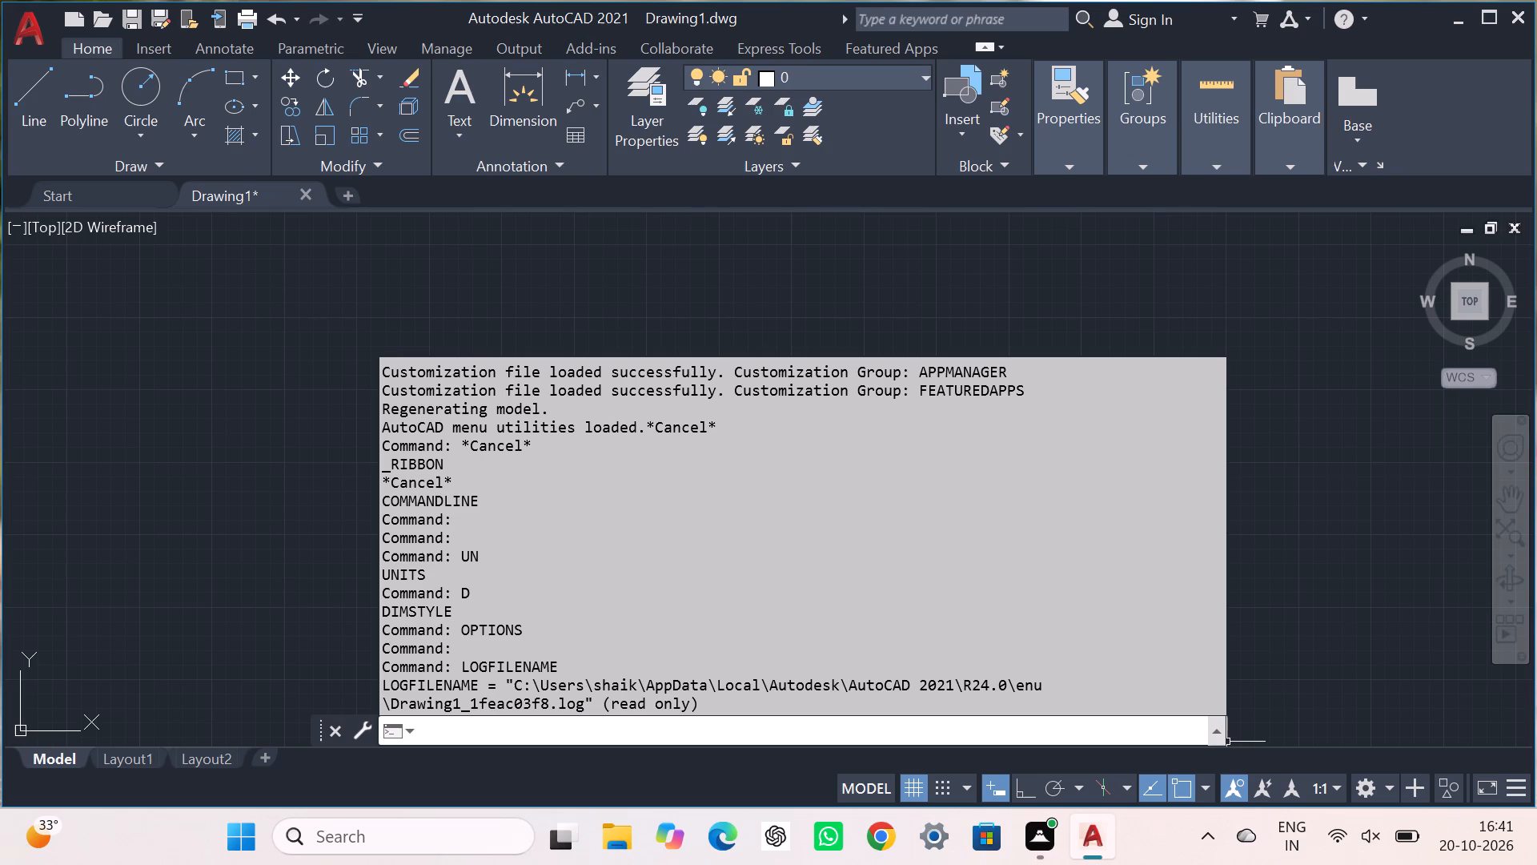
pyautogui.click(973, 324)
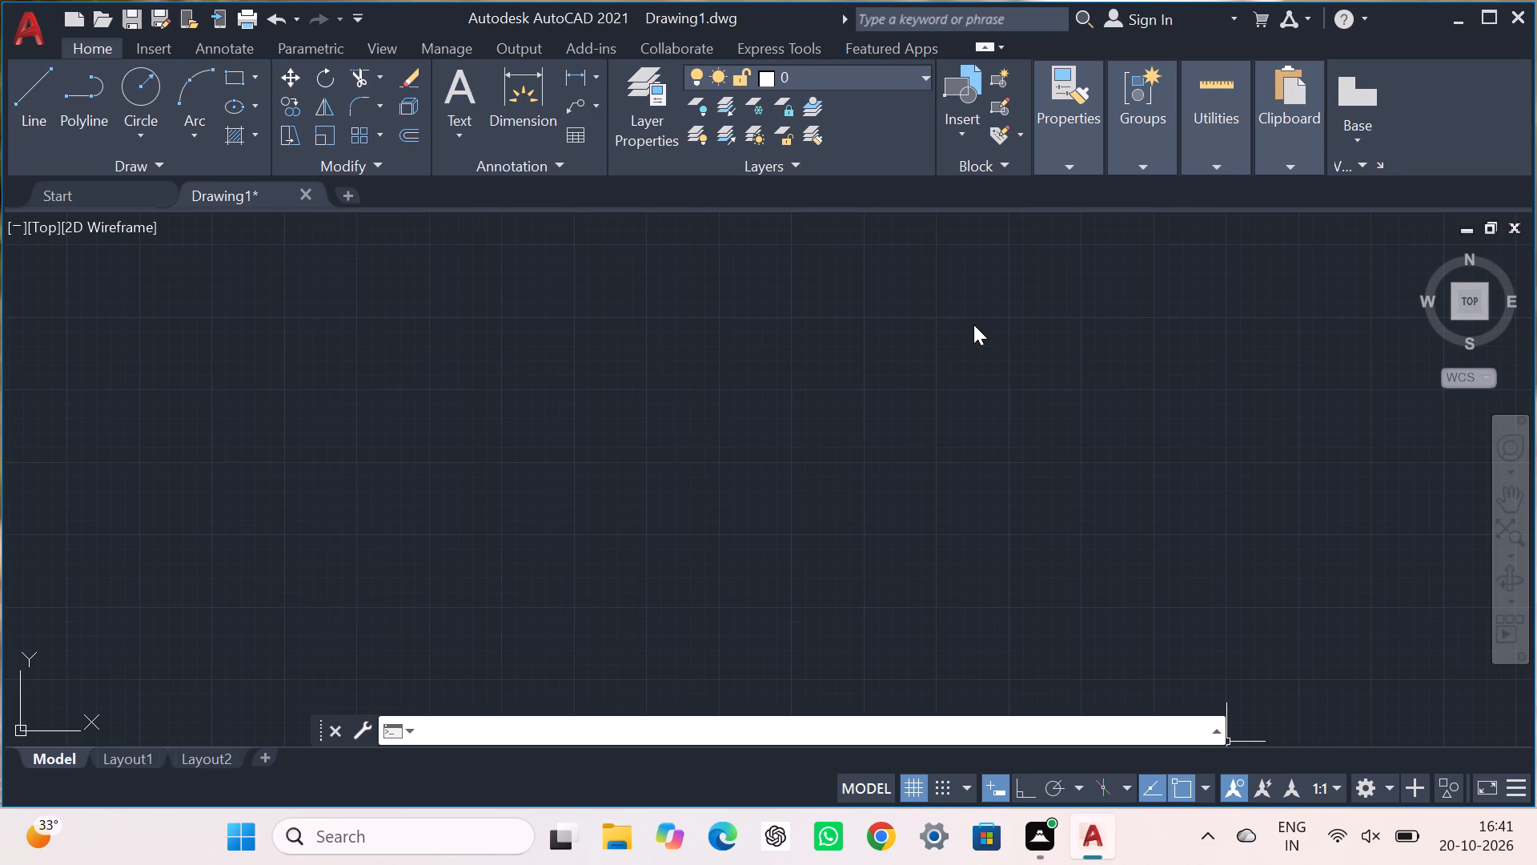
pyautogui.click(885, 426)
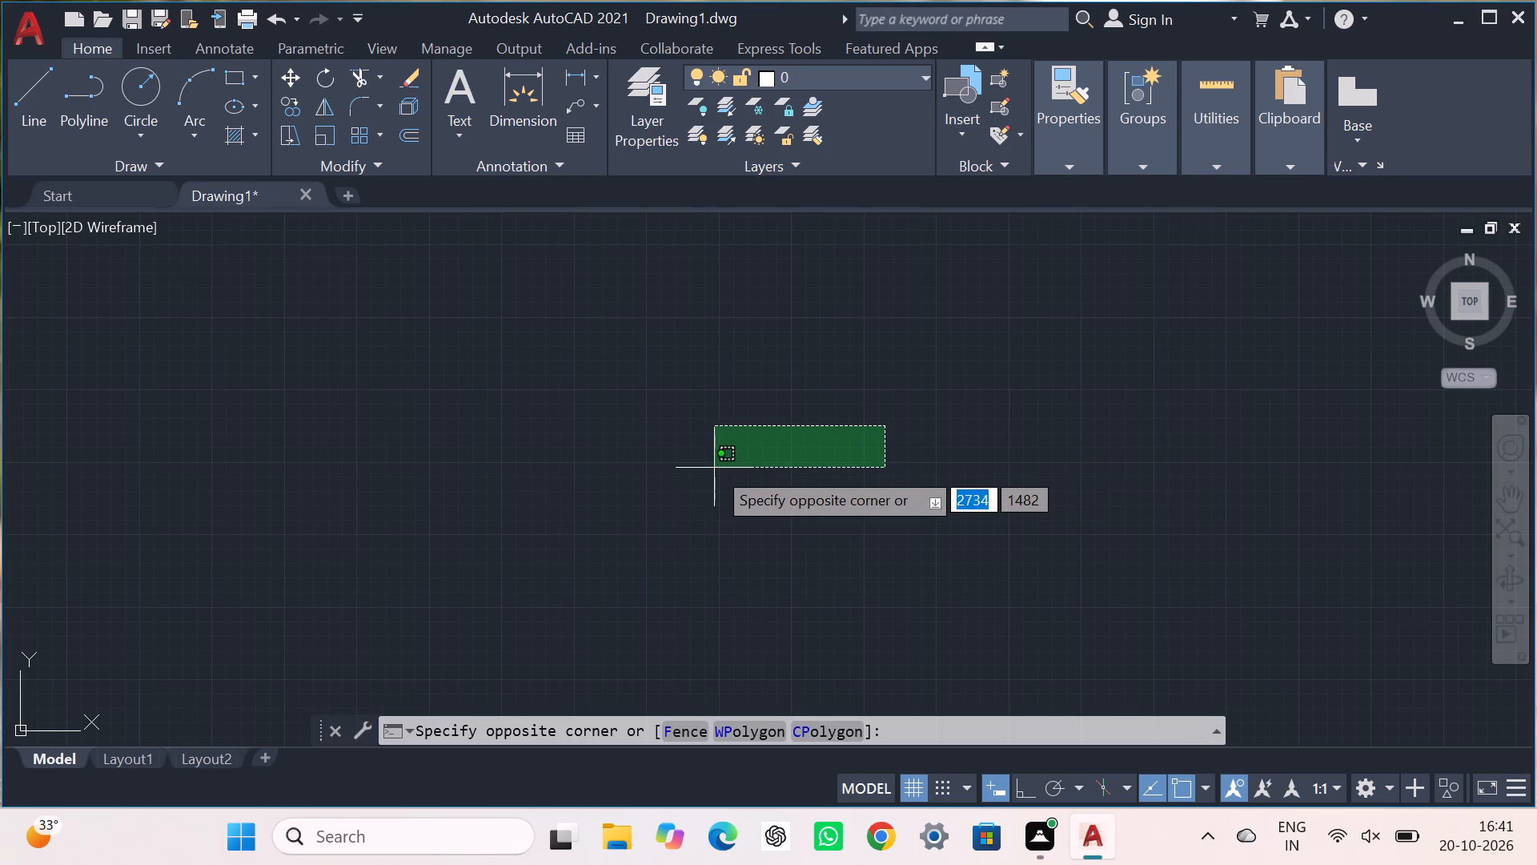
pyautogui.press('Escape')
# Move the UCS origin into the open drawing area, about 1340 mm away at 31° from its original position.
pyautogui.click(14, 732)
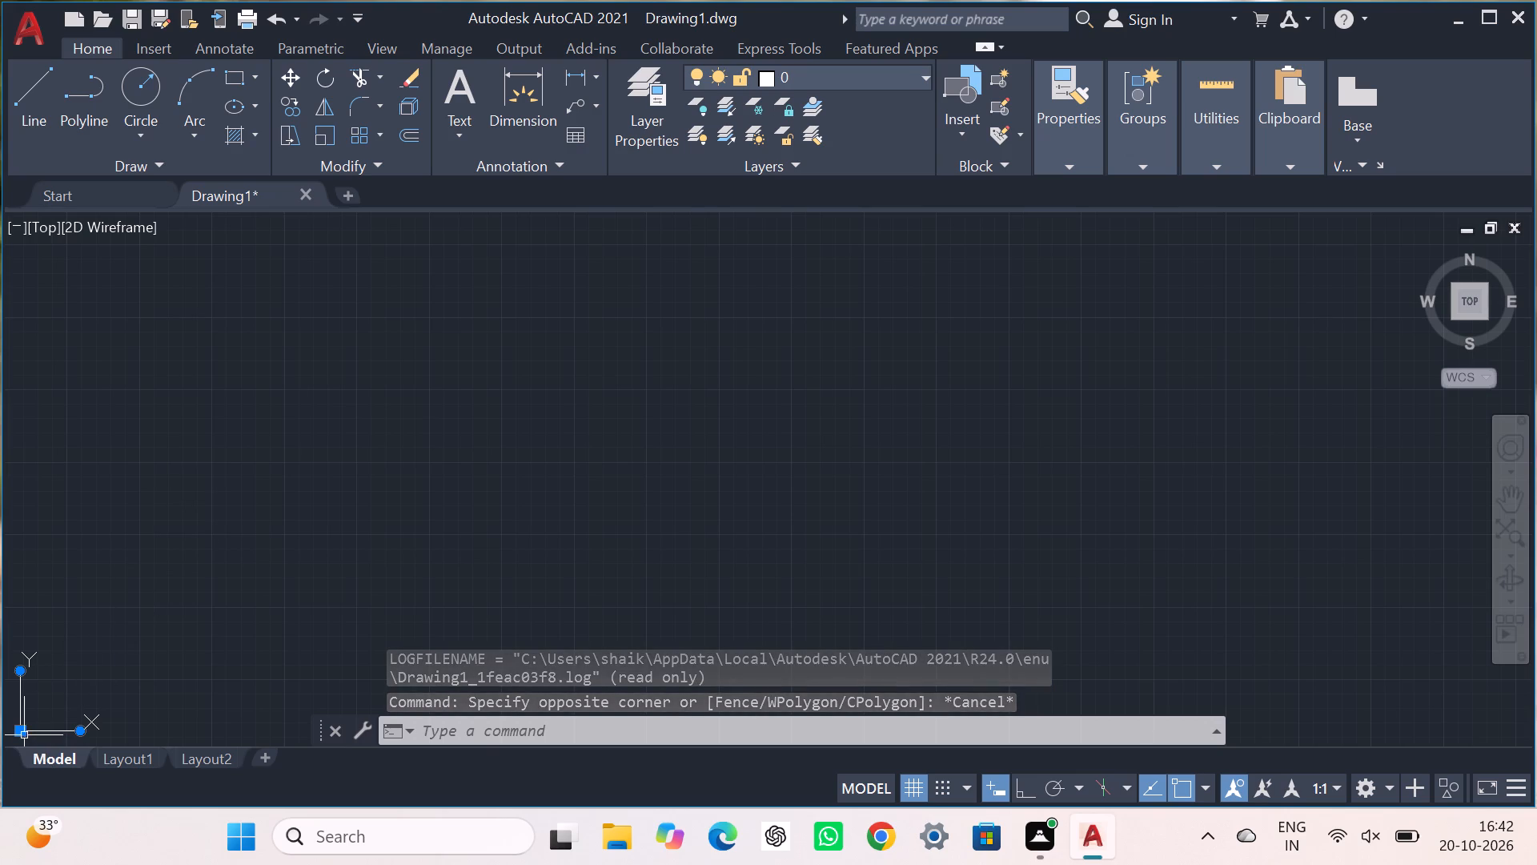
pyautogui.click(18, 730)
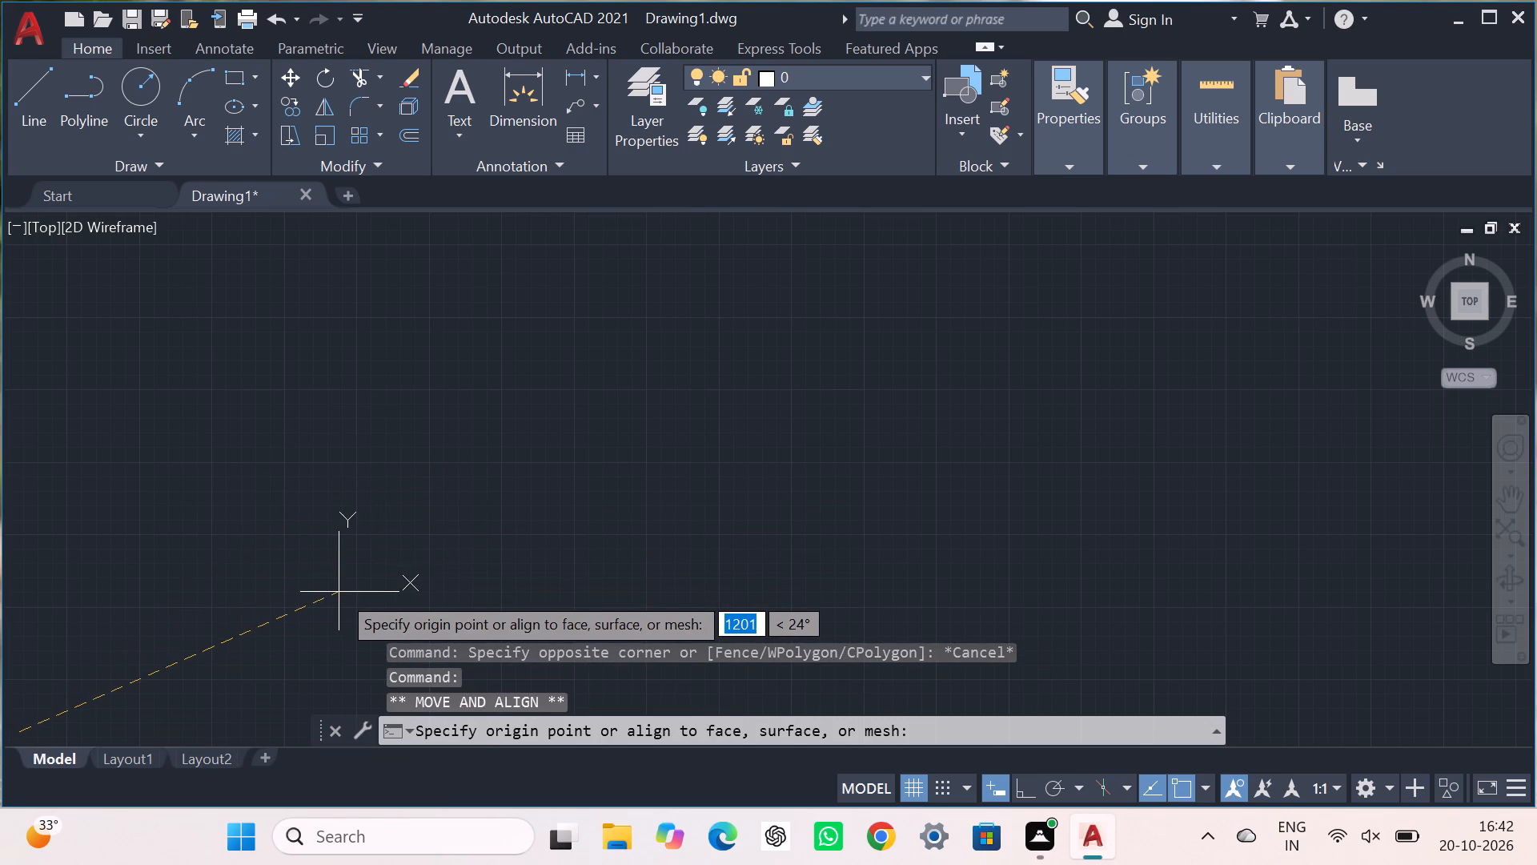
pyautogui.click(354, 532)
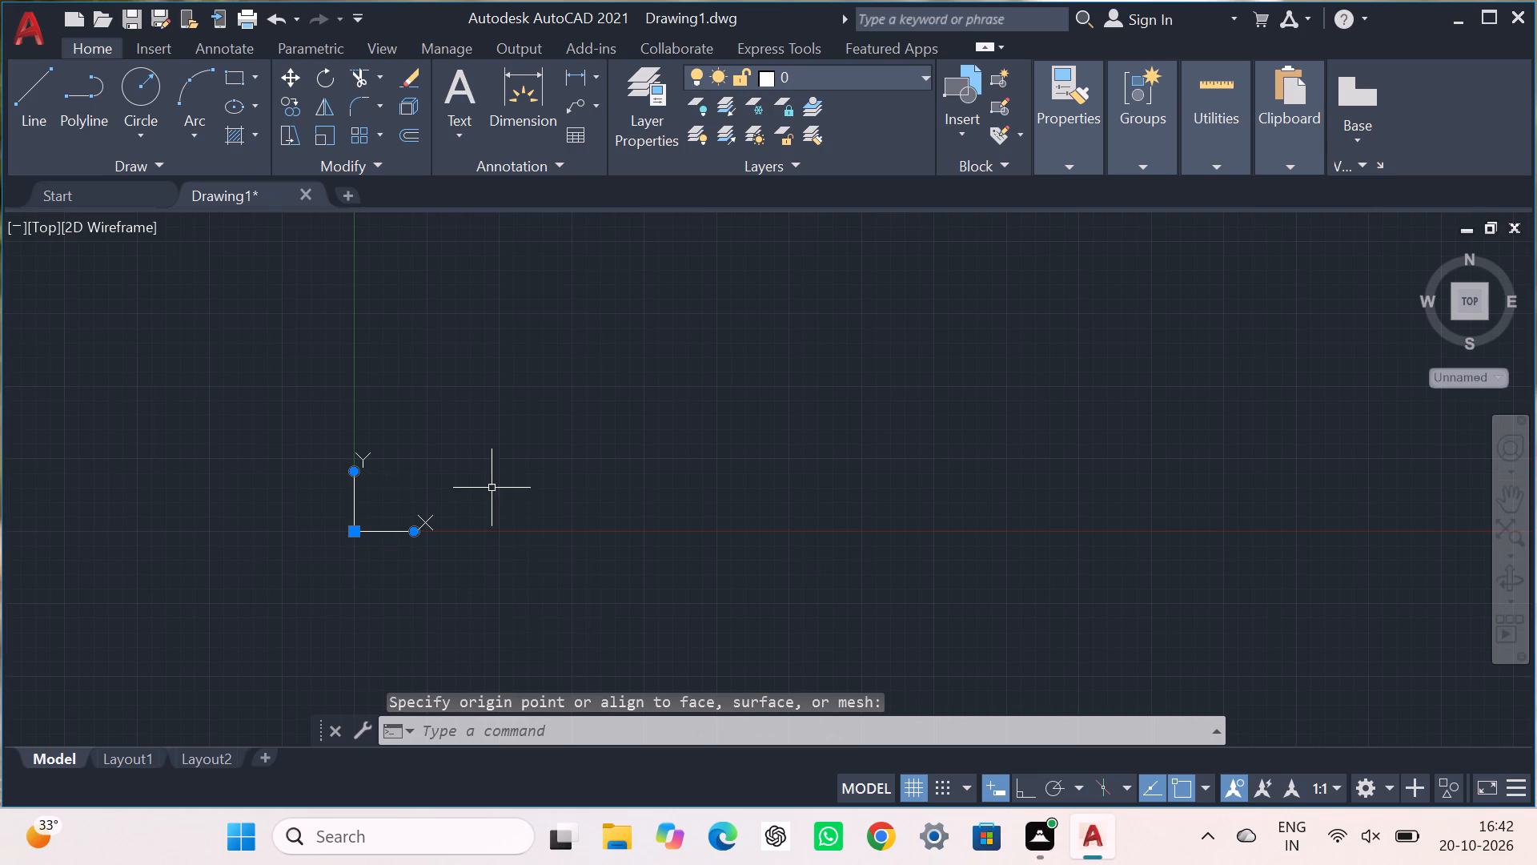
pyautogui.moveTo(502, 484); pyautogui.dragTo(596, 533)
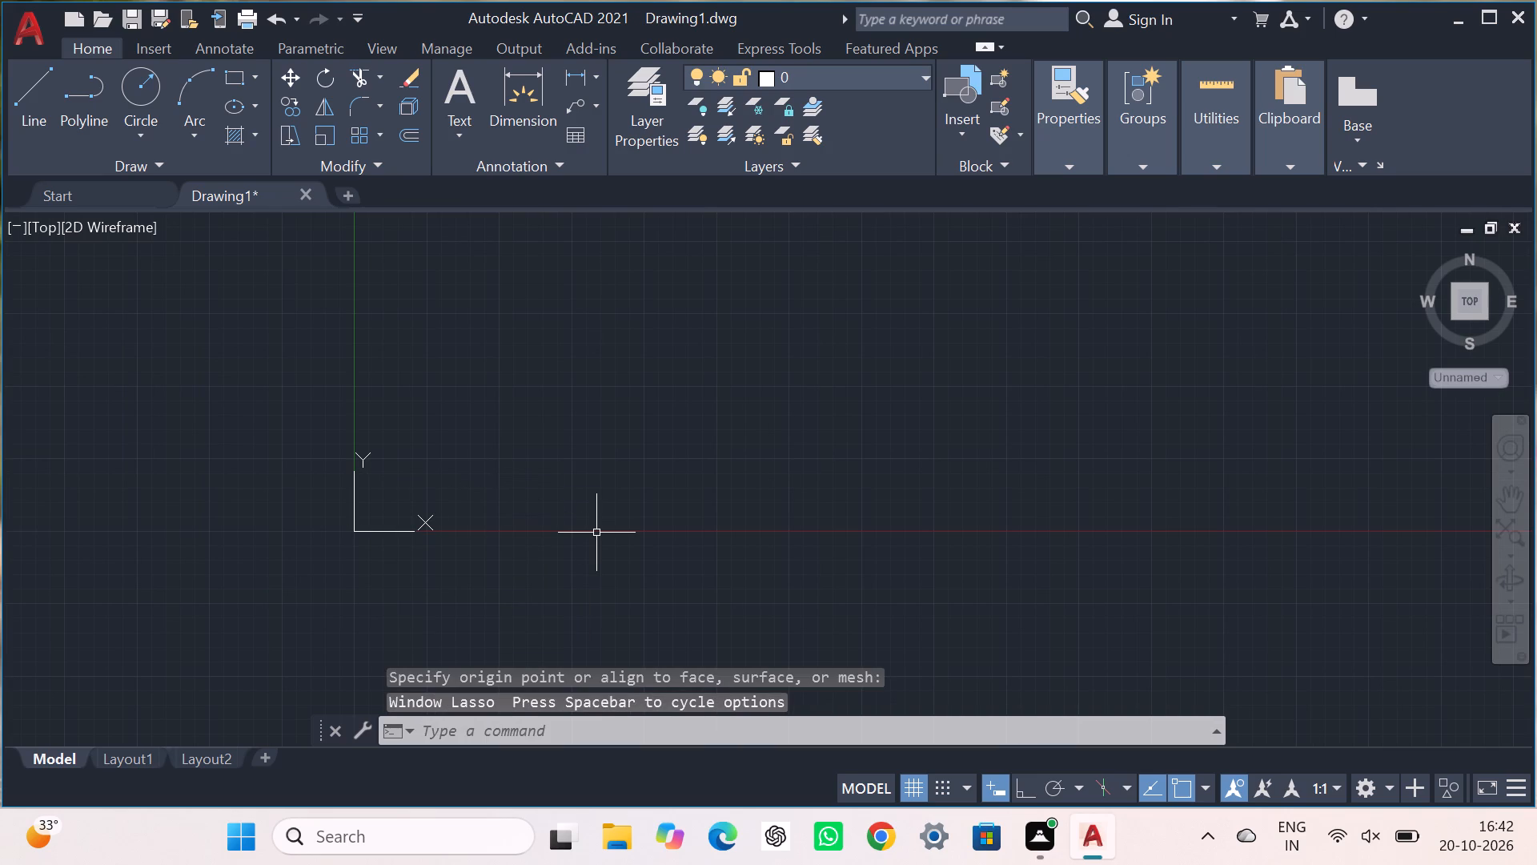
pyautogui.press('Escape')
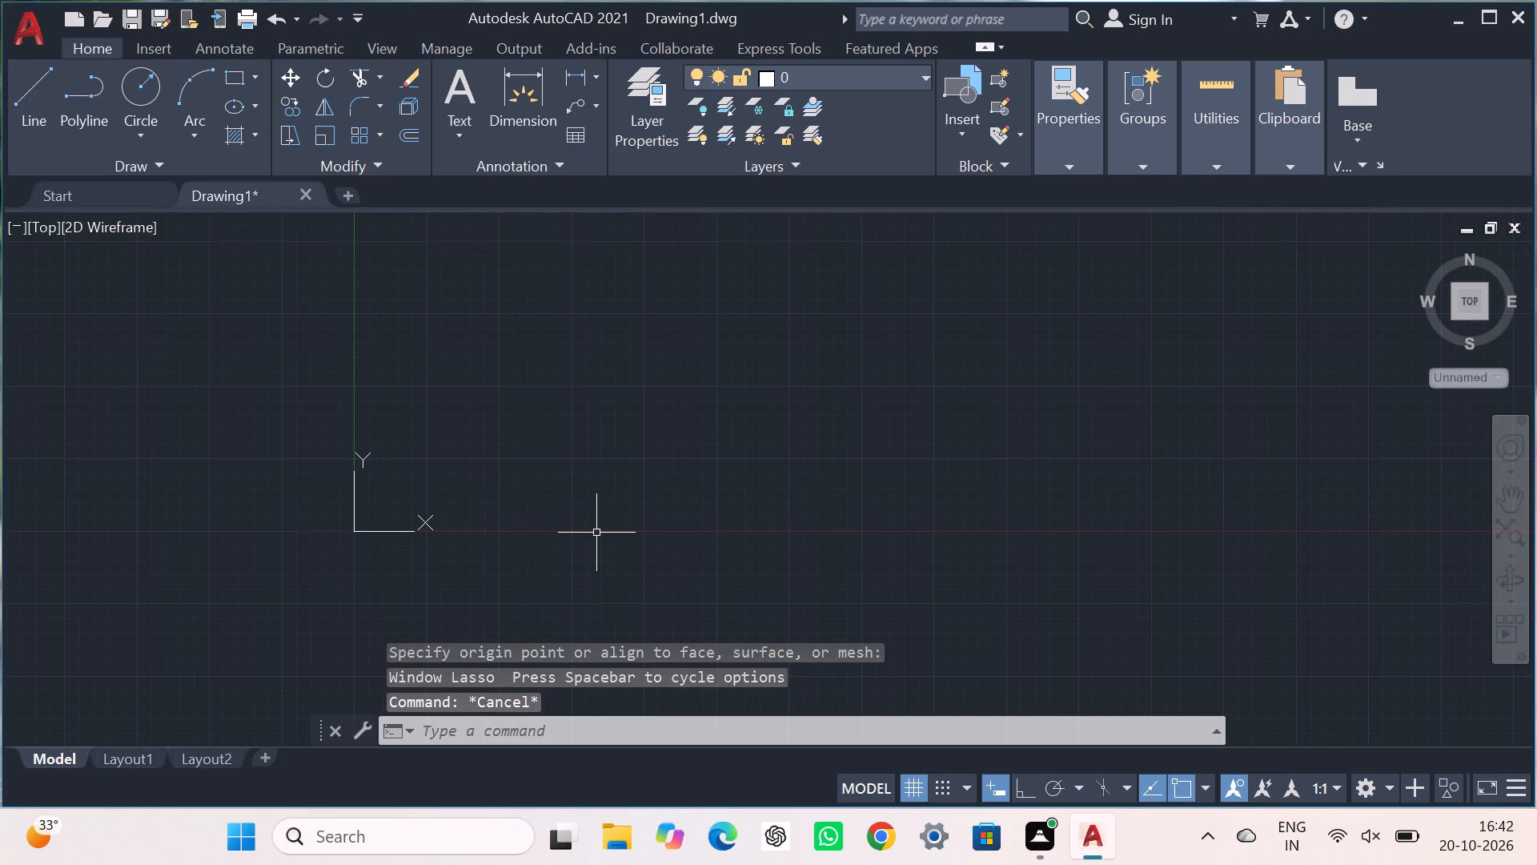
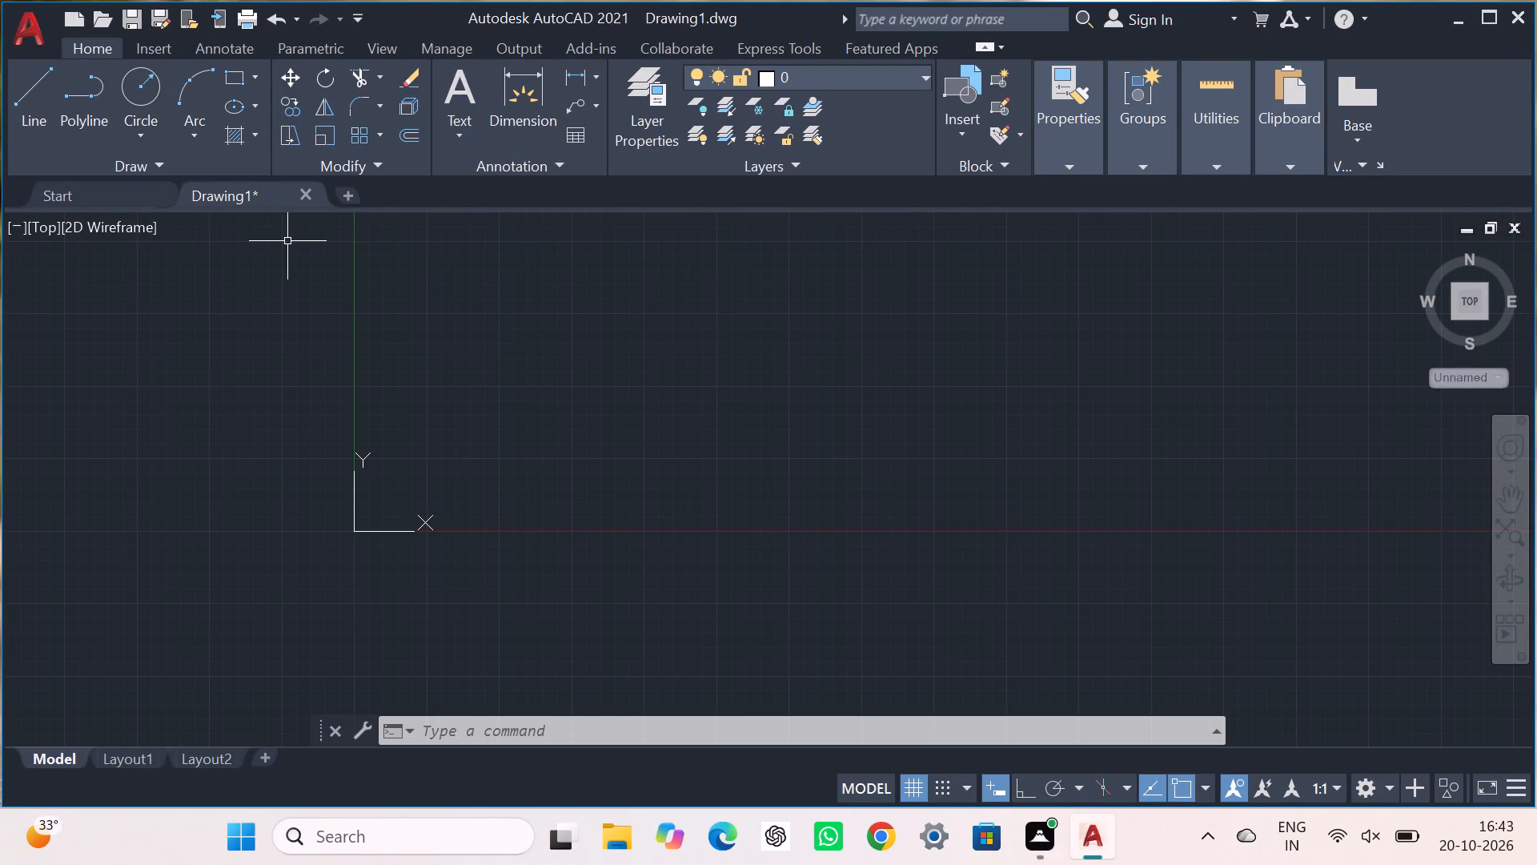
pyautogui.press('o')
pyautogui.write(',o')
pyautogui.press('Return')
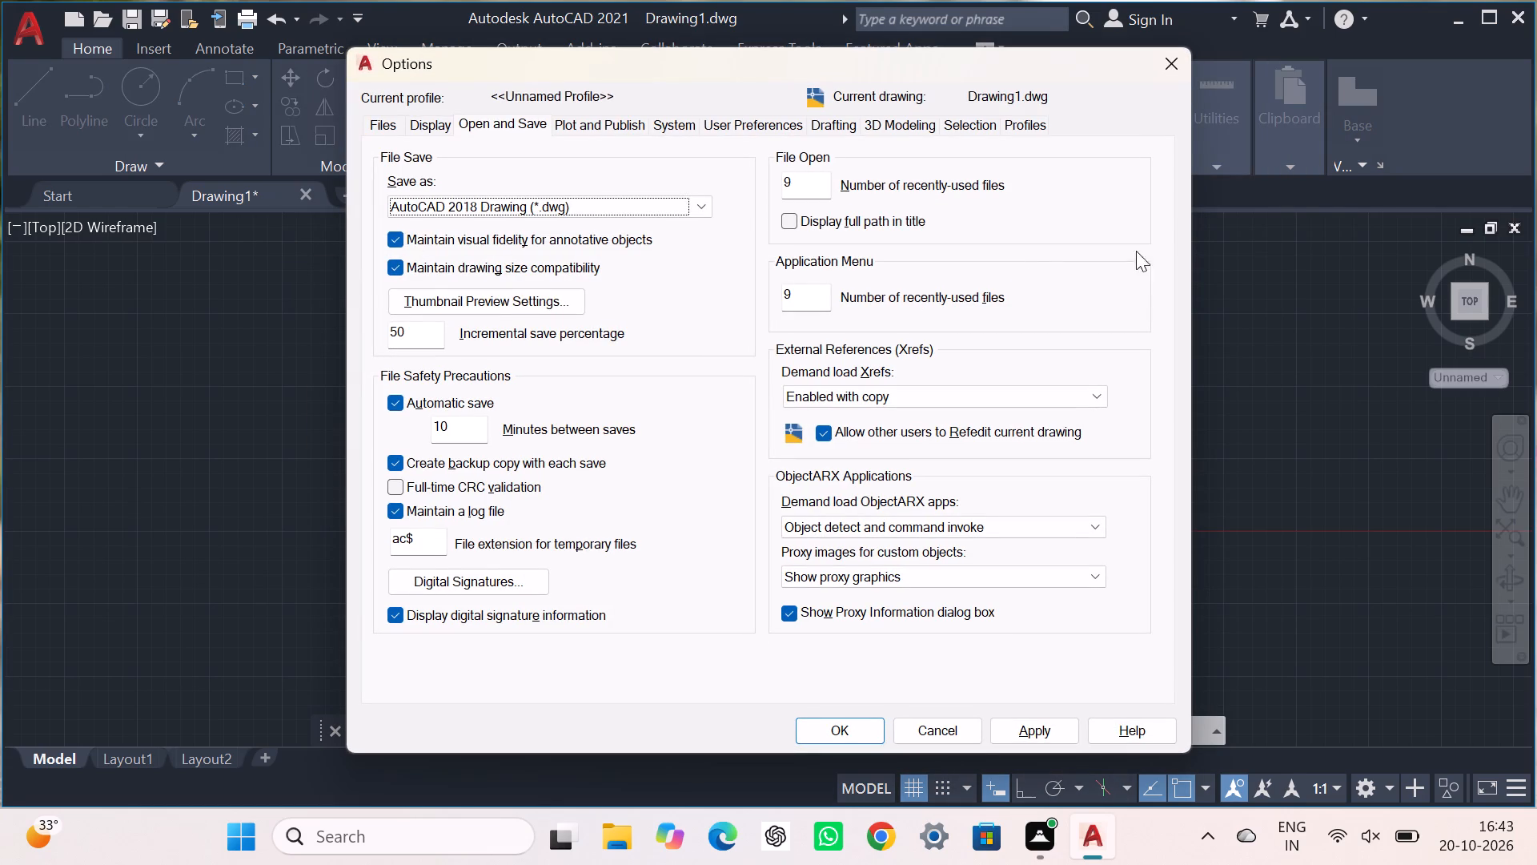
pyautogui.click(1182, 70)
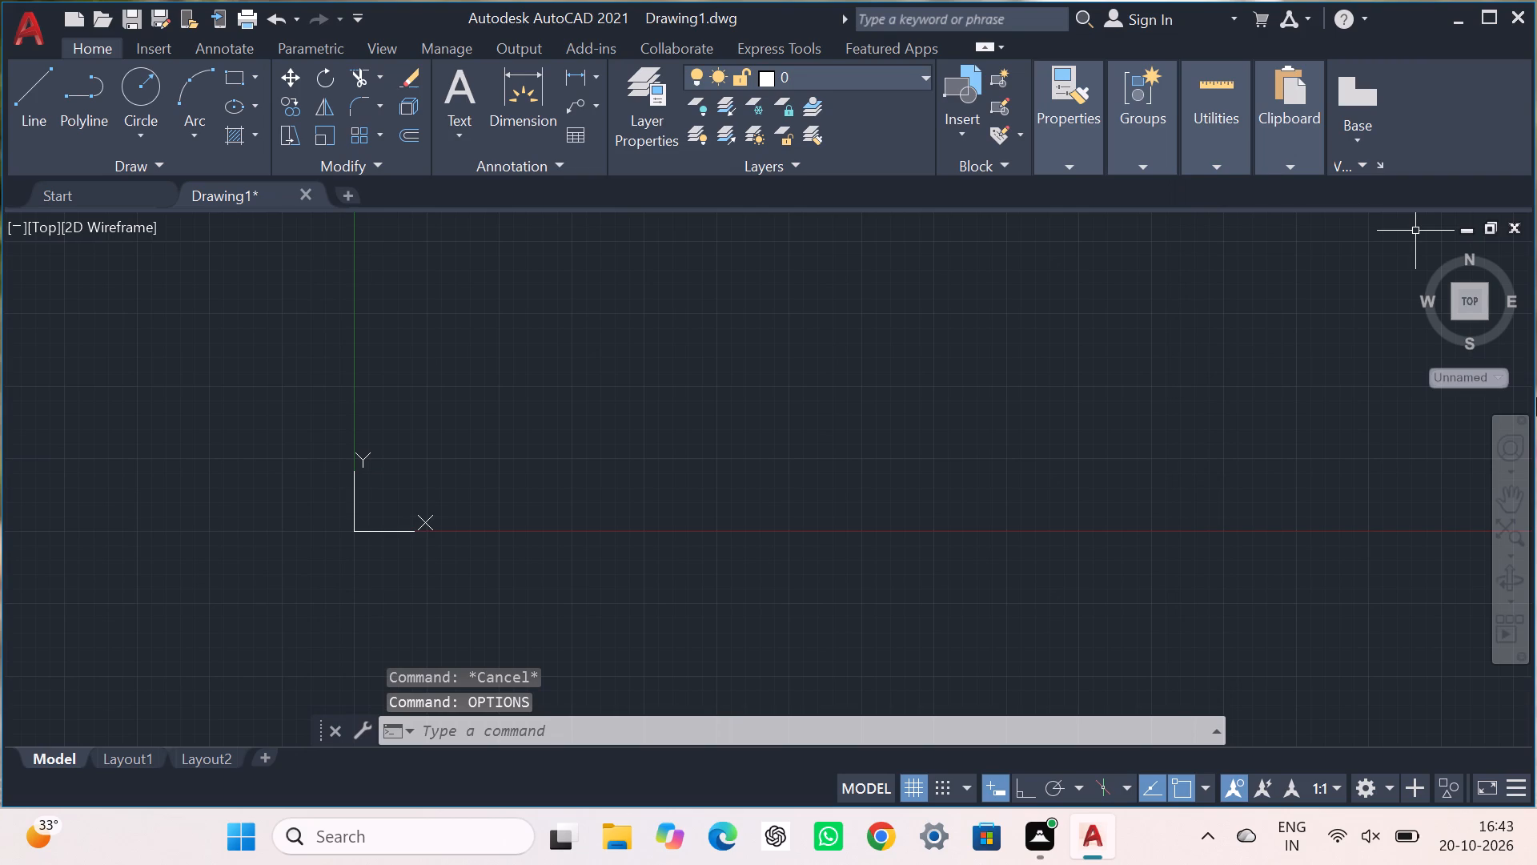
# Draw a circle centred on the UCS origin at 0,0.
pyautogui.press('c')
pyautogui.press('Return')
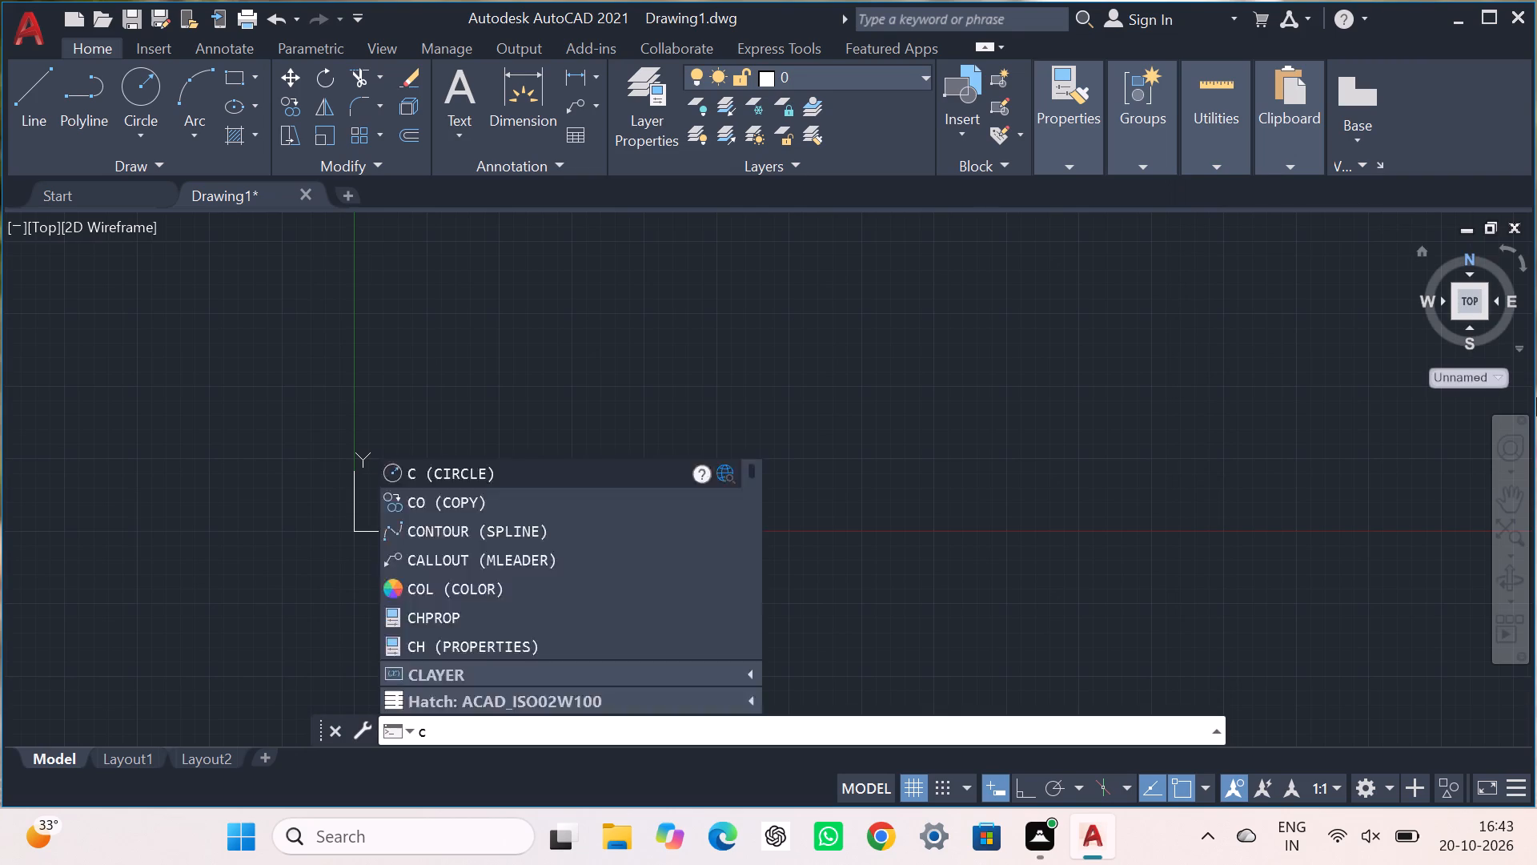
pyautogui.write('0,0')
pyautogui.press('Return')
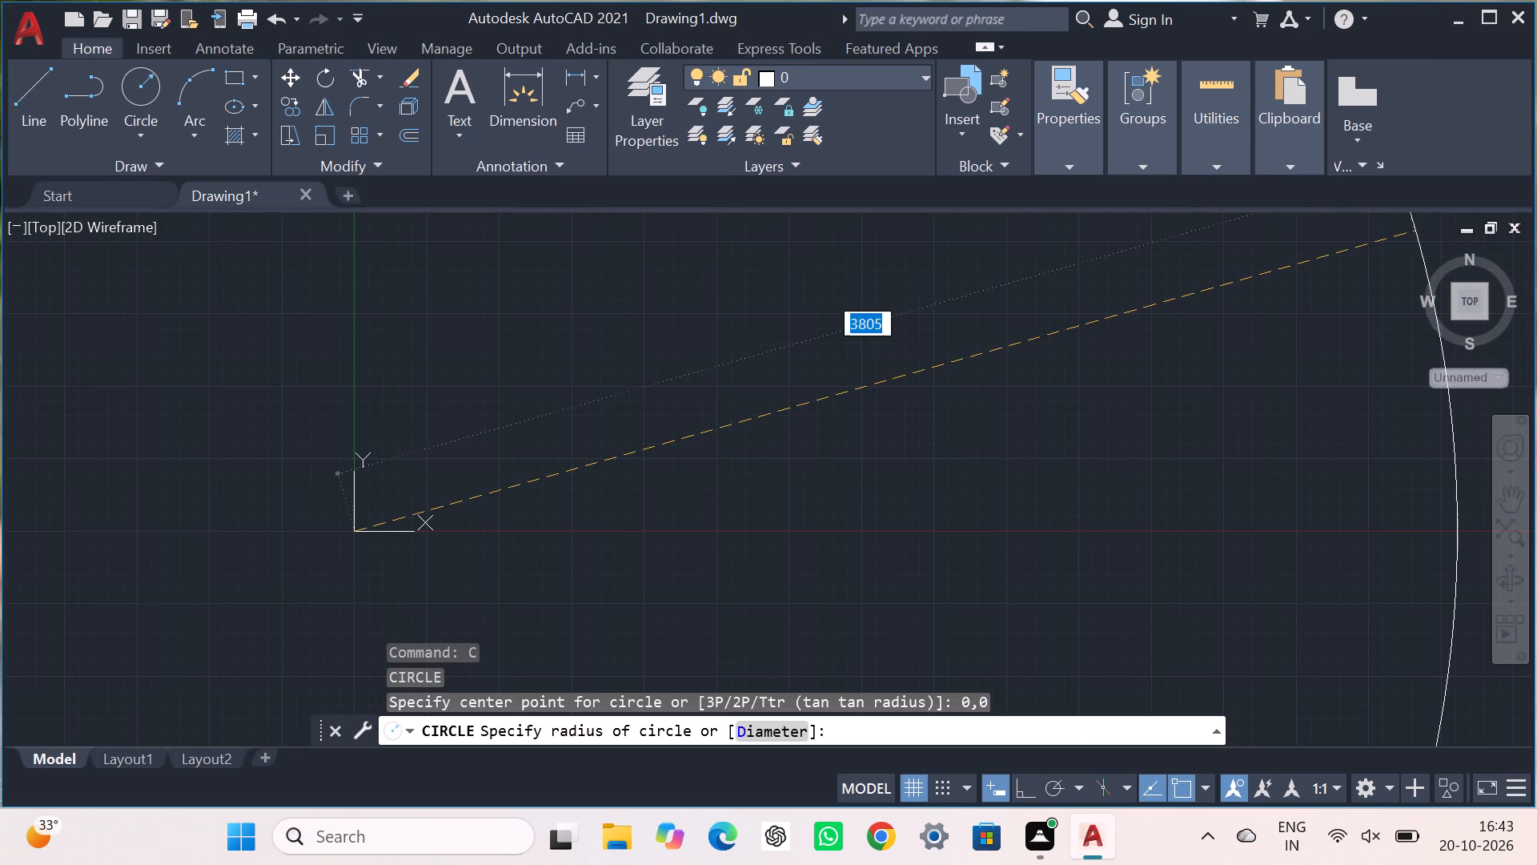
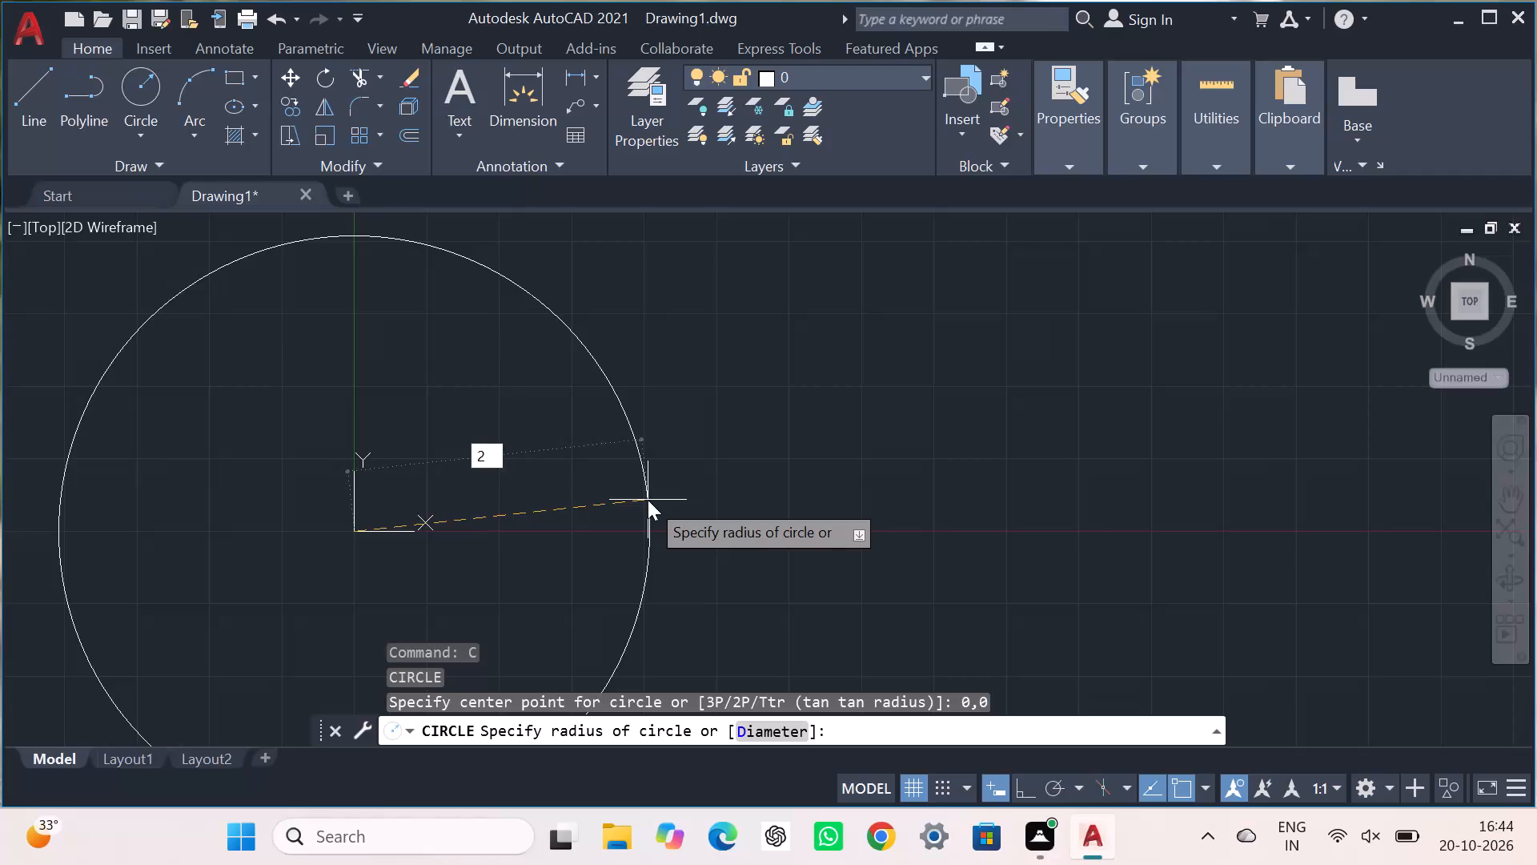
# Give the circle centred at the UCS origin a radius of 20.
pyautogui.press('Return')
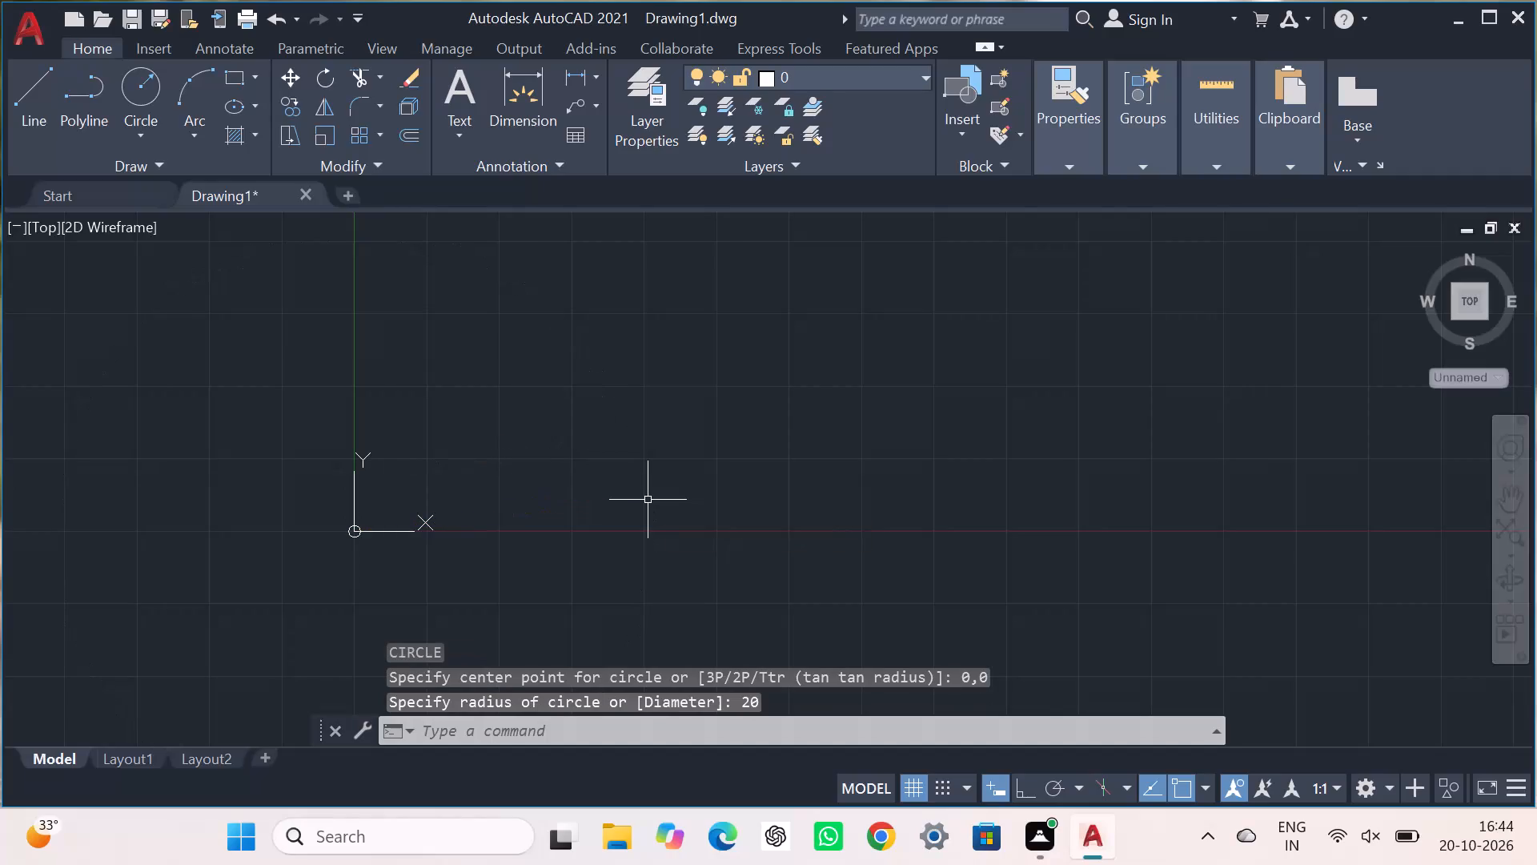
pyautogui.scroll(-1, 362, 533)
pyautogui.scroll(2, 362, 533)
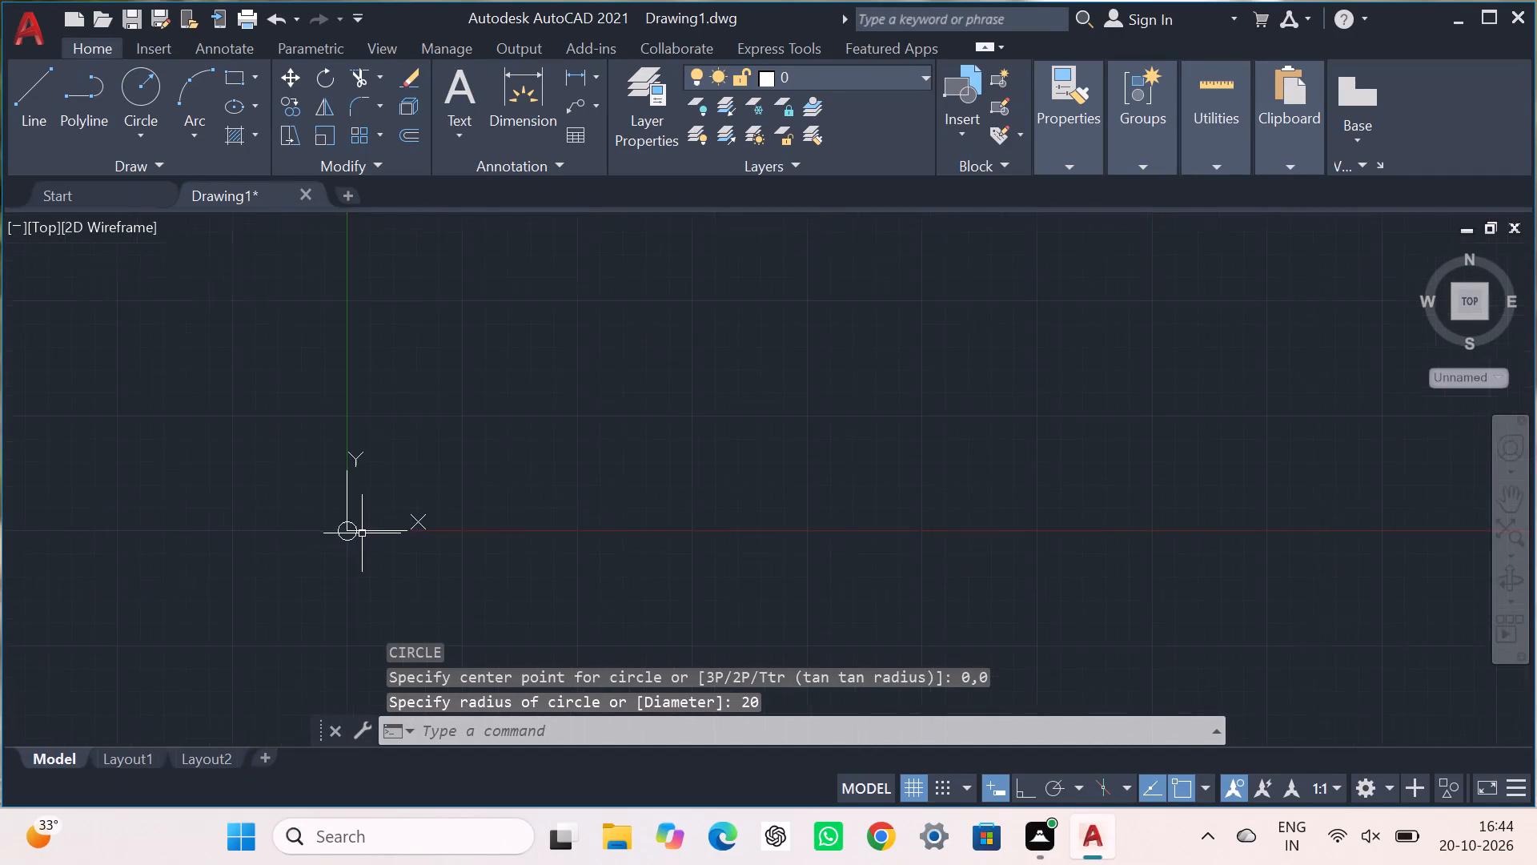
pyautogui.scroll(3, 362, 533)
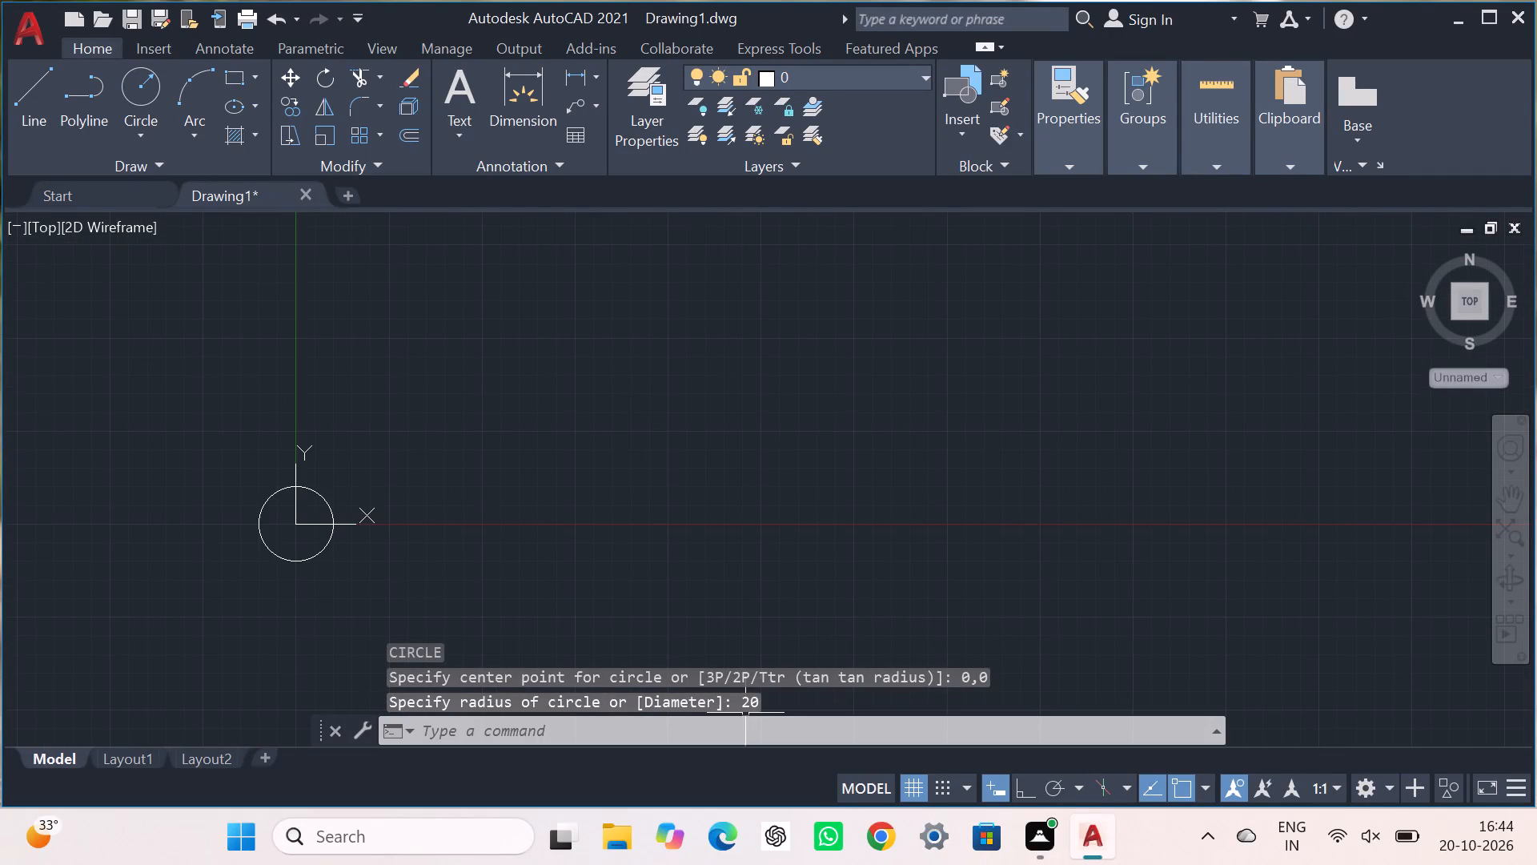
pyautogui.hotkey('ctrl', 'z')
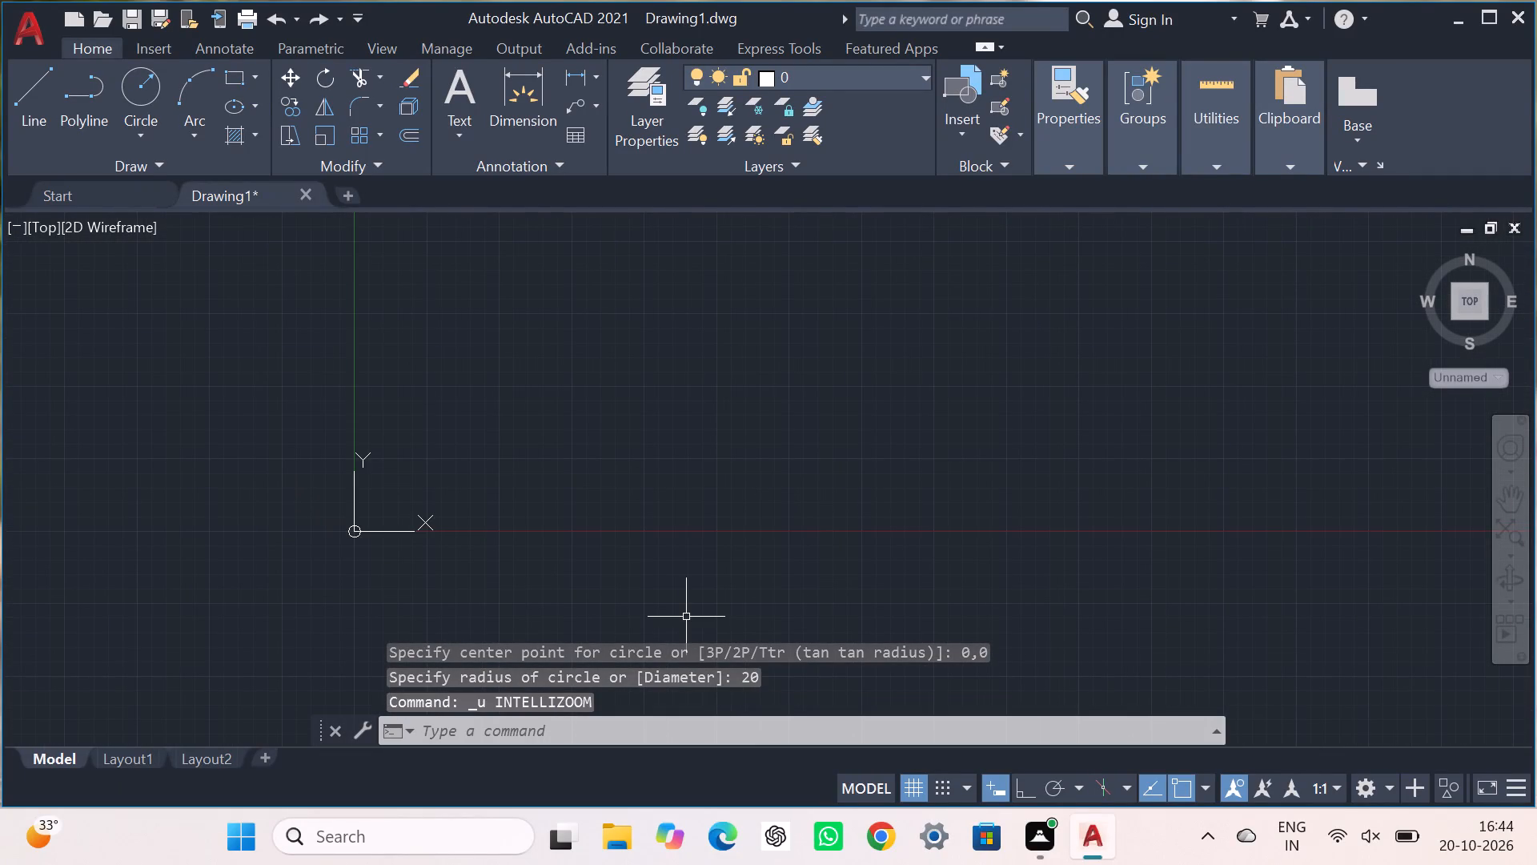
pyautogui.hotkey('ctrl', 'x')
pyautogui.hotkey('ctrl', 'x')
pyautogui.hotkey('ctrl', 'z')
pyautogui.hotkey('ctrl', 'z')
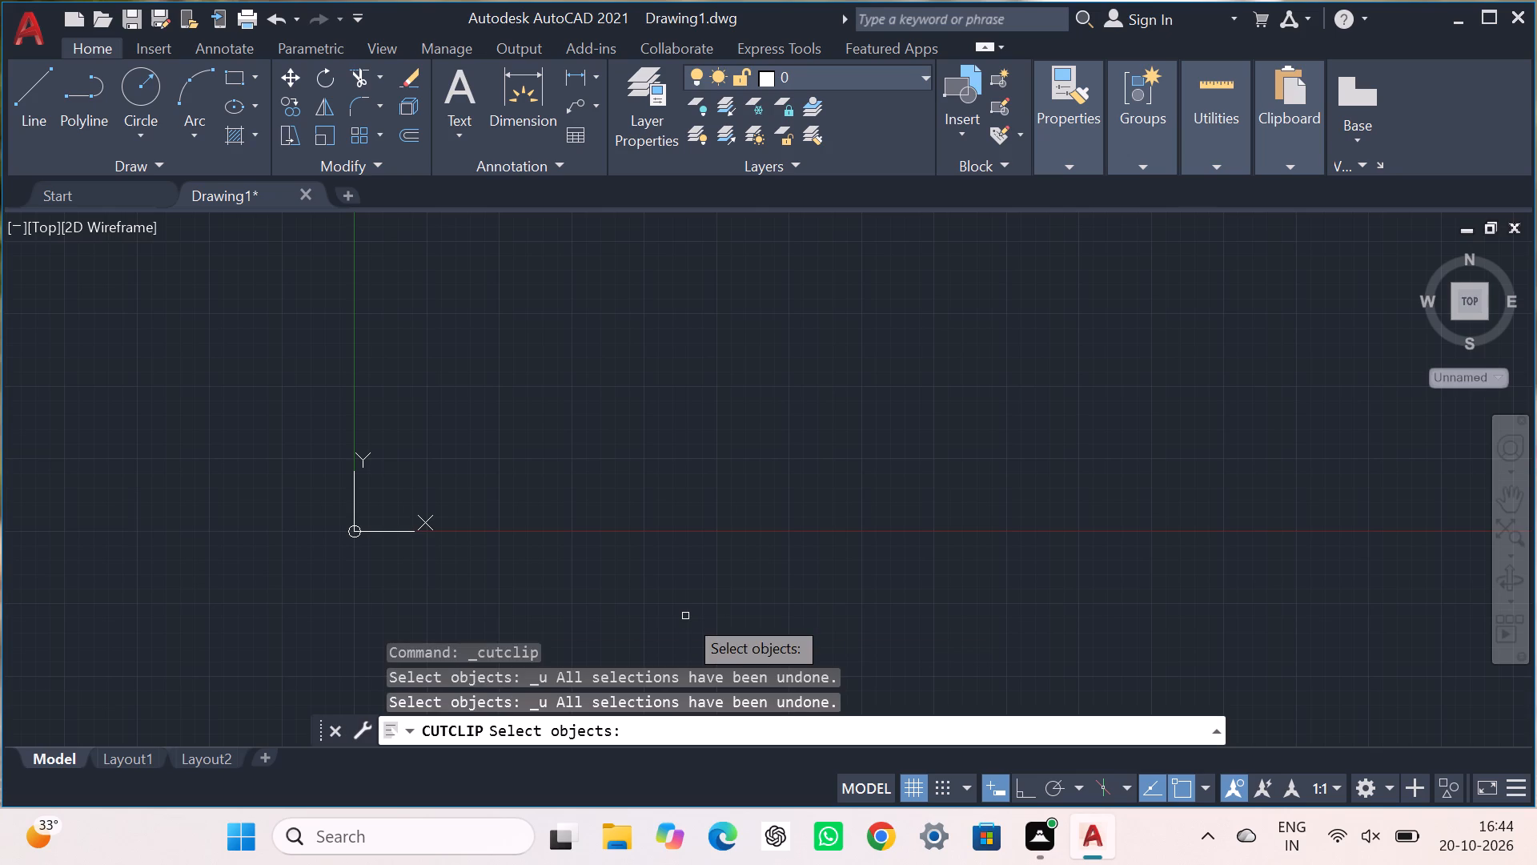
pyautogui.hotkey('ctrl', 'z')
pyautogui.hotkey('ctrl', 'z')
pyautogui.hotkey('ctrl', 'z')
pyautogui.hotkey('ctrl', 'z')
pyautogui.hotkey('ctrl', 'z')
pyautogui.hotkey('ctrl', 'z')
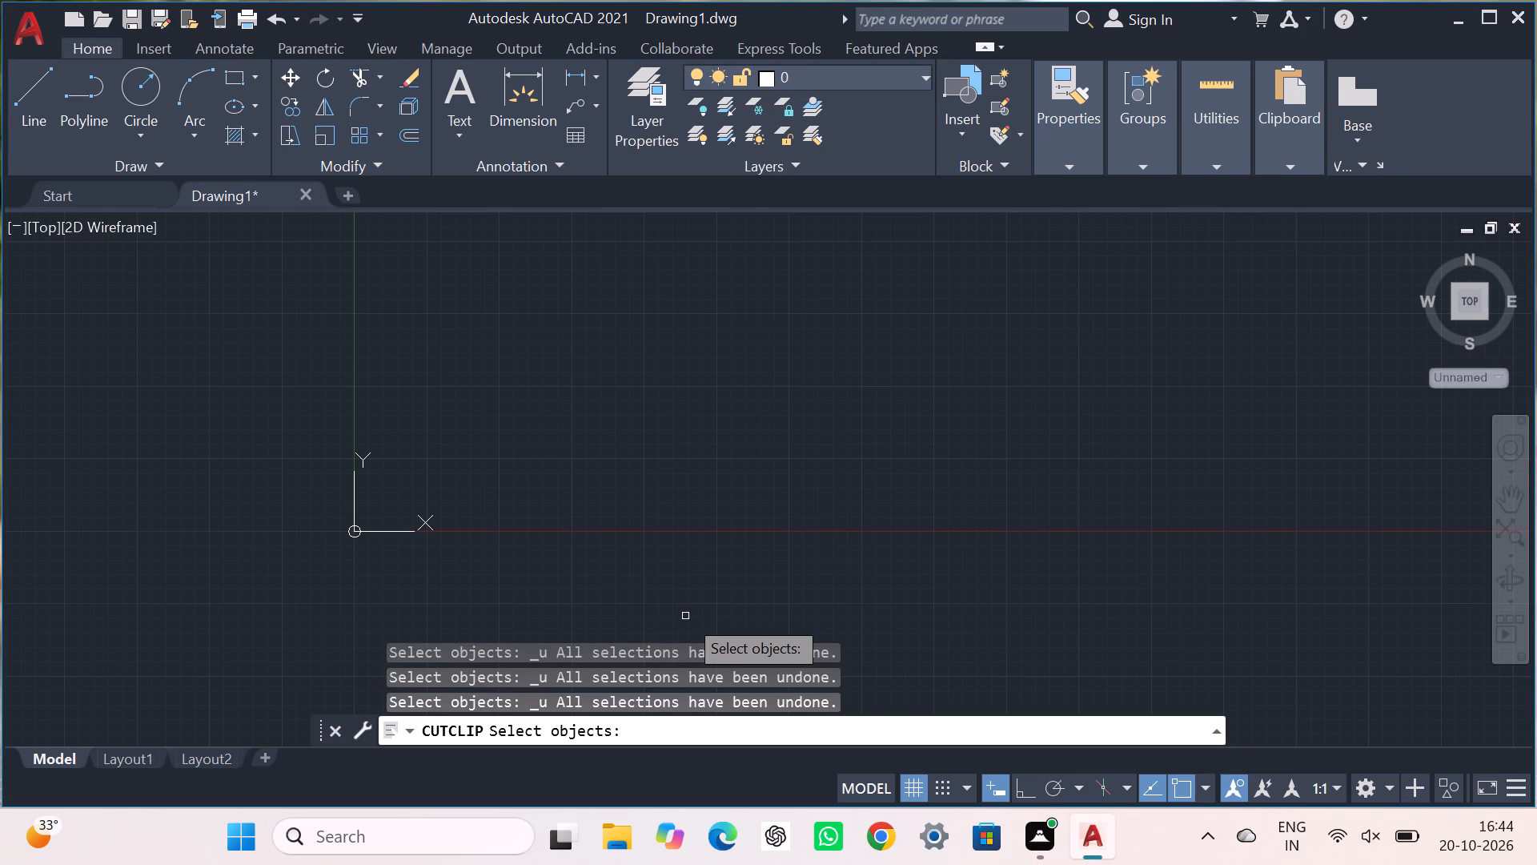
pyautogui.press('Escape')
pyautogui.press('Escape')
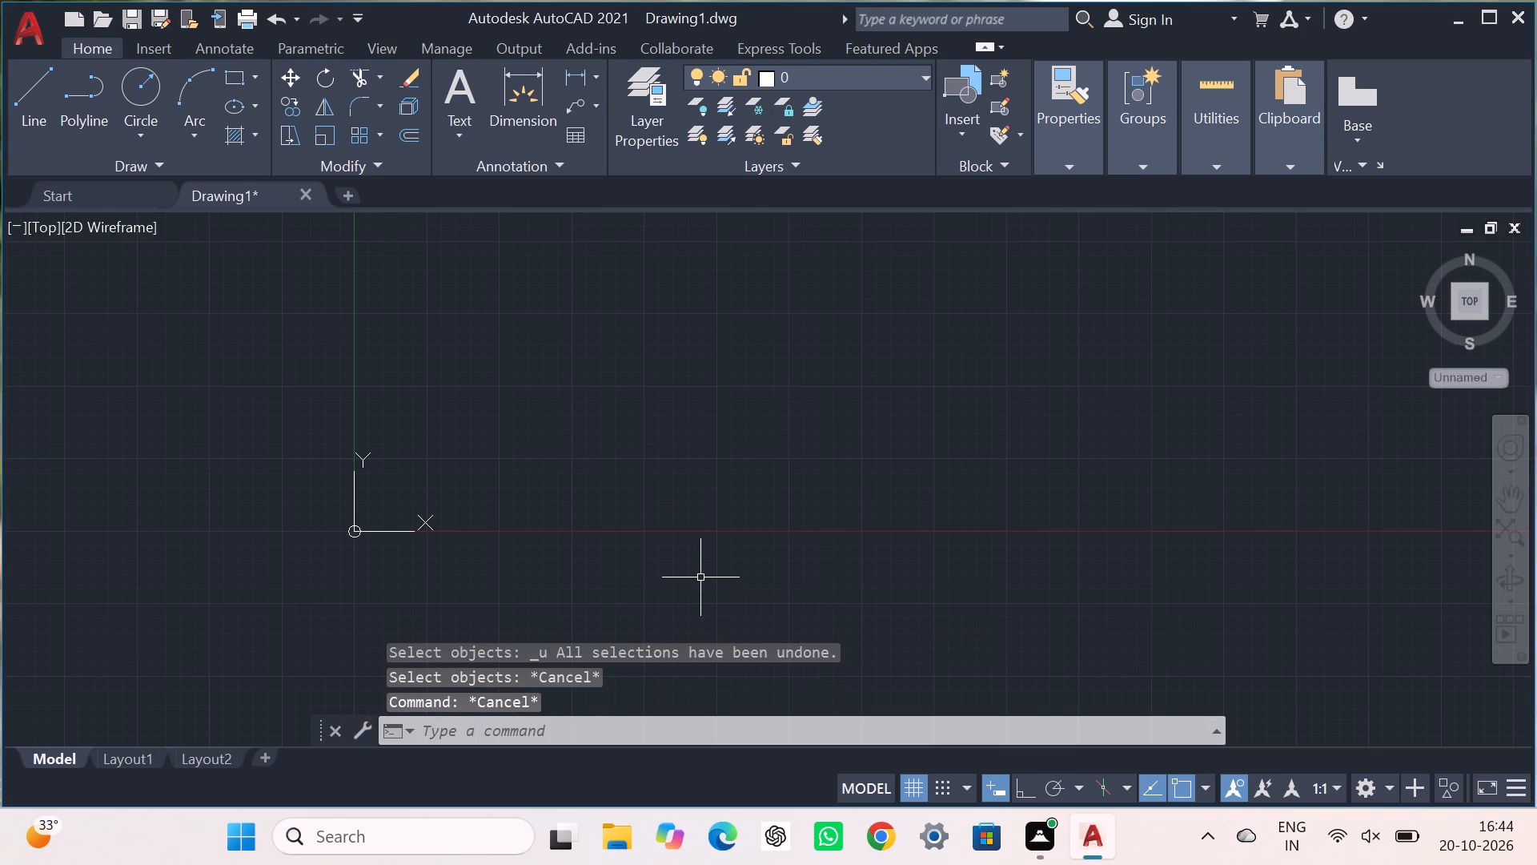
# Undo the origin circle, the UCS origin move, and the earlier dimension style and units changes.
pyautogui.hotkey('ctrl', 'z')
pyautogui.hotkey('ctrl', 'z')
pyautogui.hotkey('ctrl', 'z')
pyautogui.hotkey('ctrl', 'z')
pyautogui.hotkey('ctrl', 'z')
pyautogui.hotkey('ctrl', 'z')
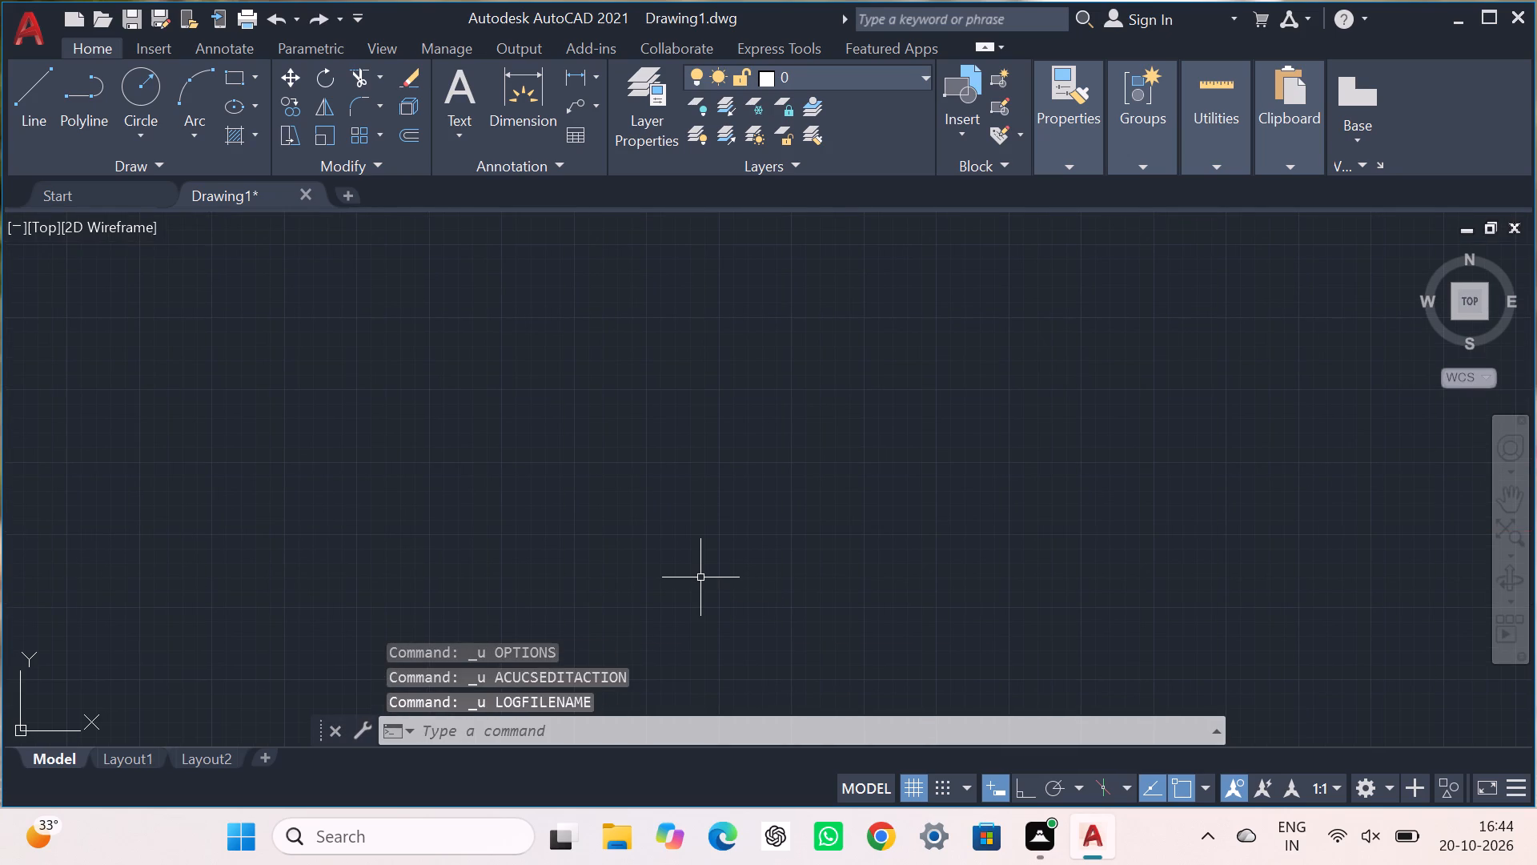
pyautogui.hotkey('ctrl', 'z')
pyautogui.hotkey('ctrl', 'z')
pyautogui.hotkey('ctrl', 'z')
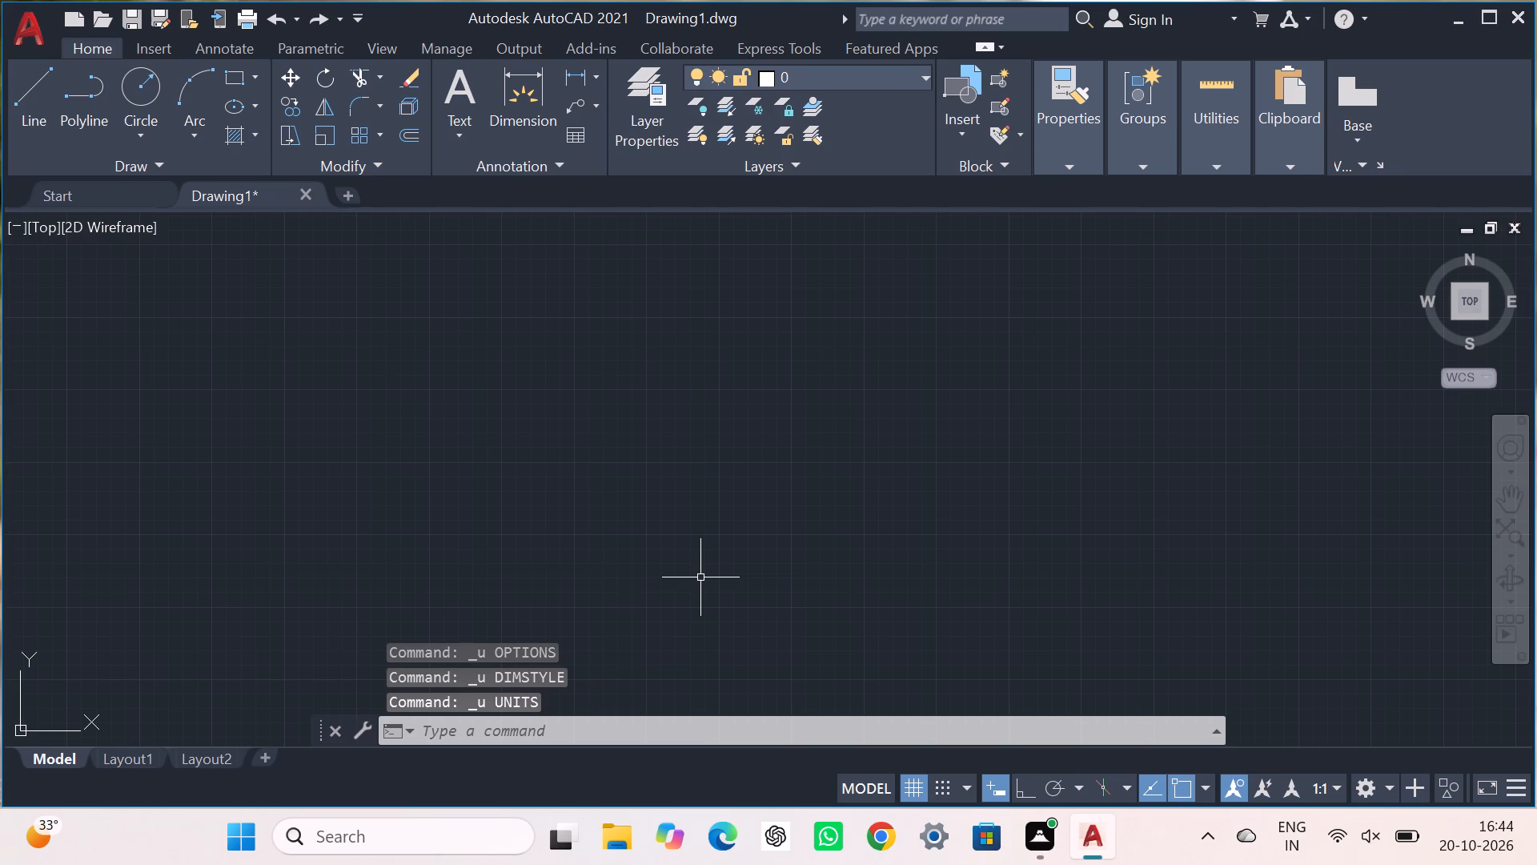
# Set the drawing units' length precision to 0, keeping decimal type and millimetres.
pyautogui.write('un')
pyautogui.press('Return')
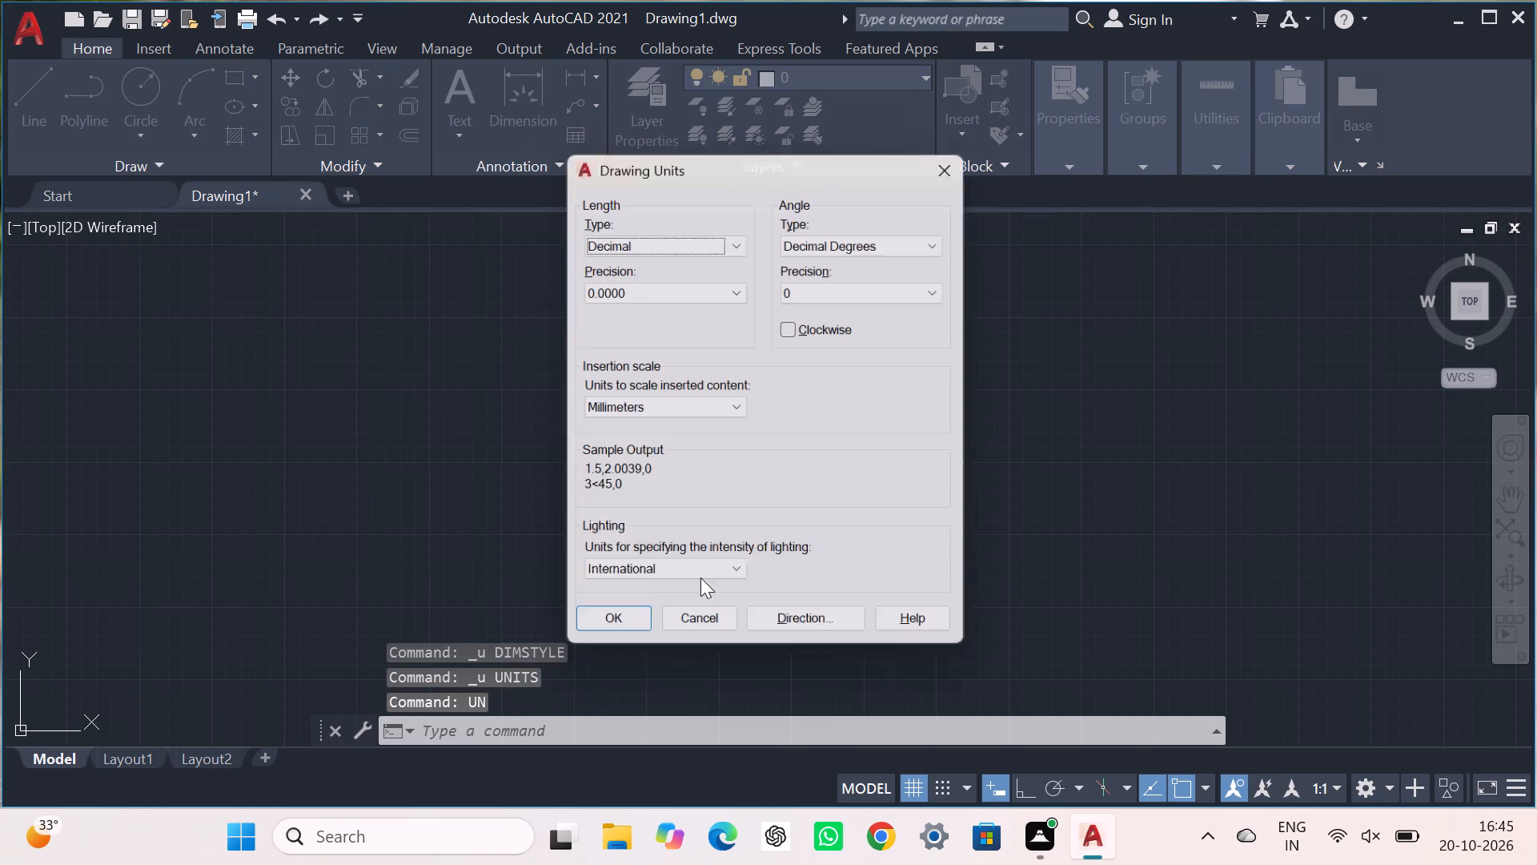
pyautogui.click(728, 292)
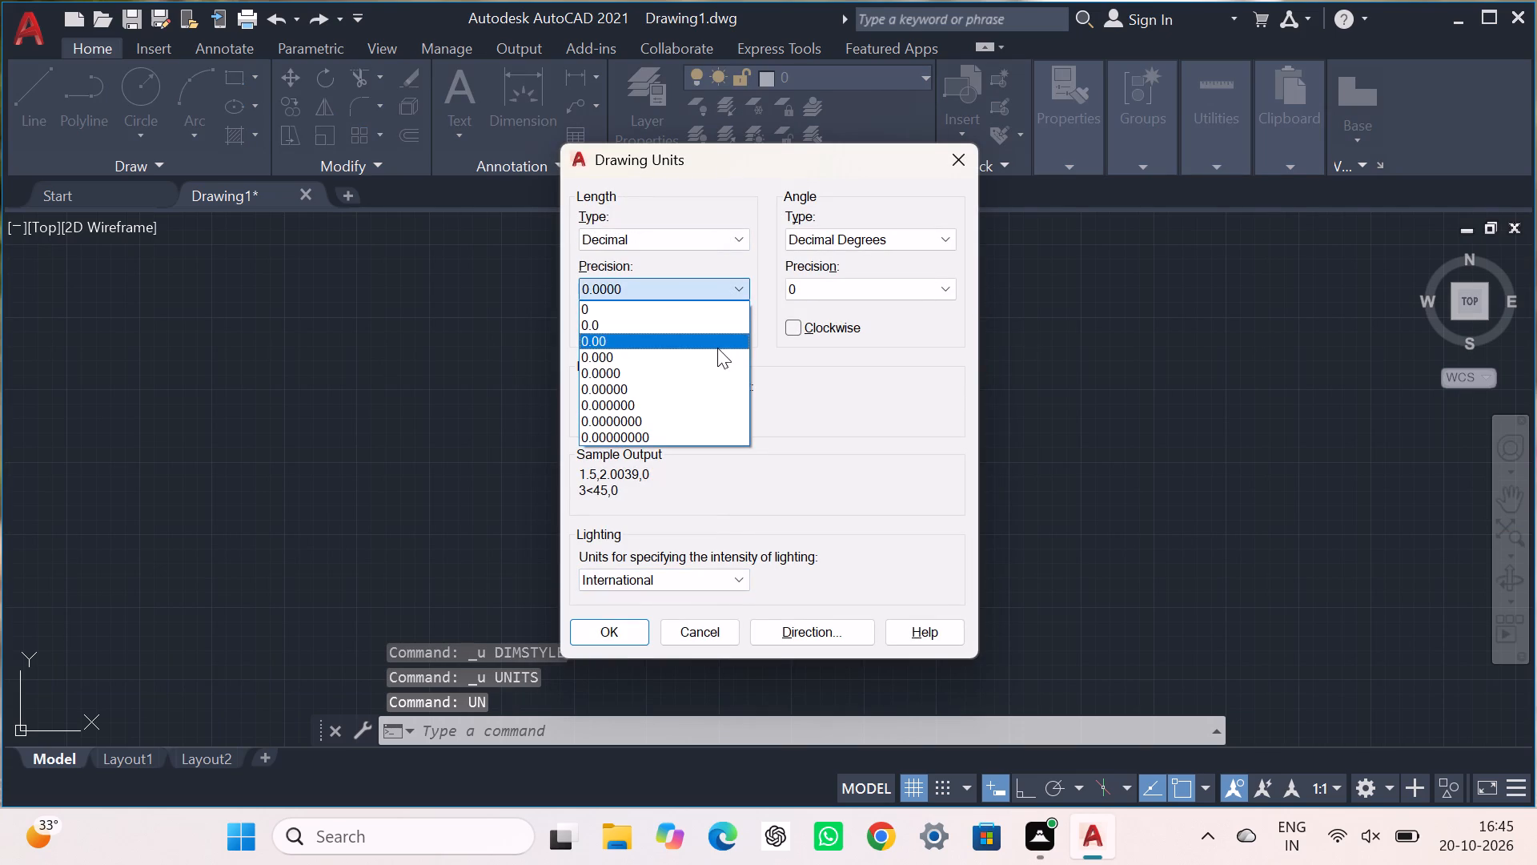
pyautogui.click(708, 307)
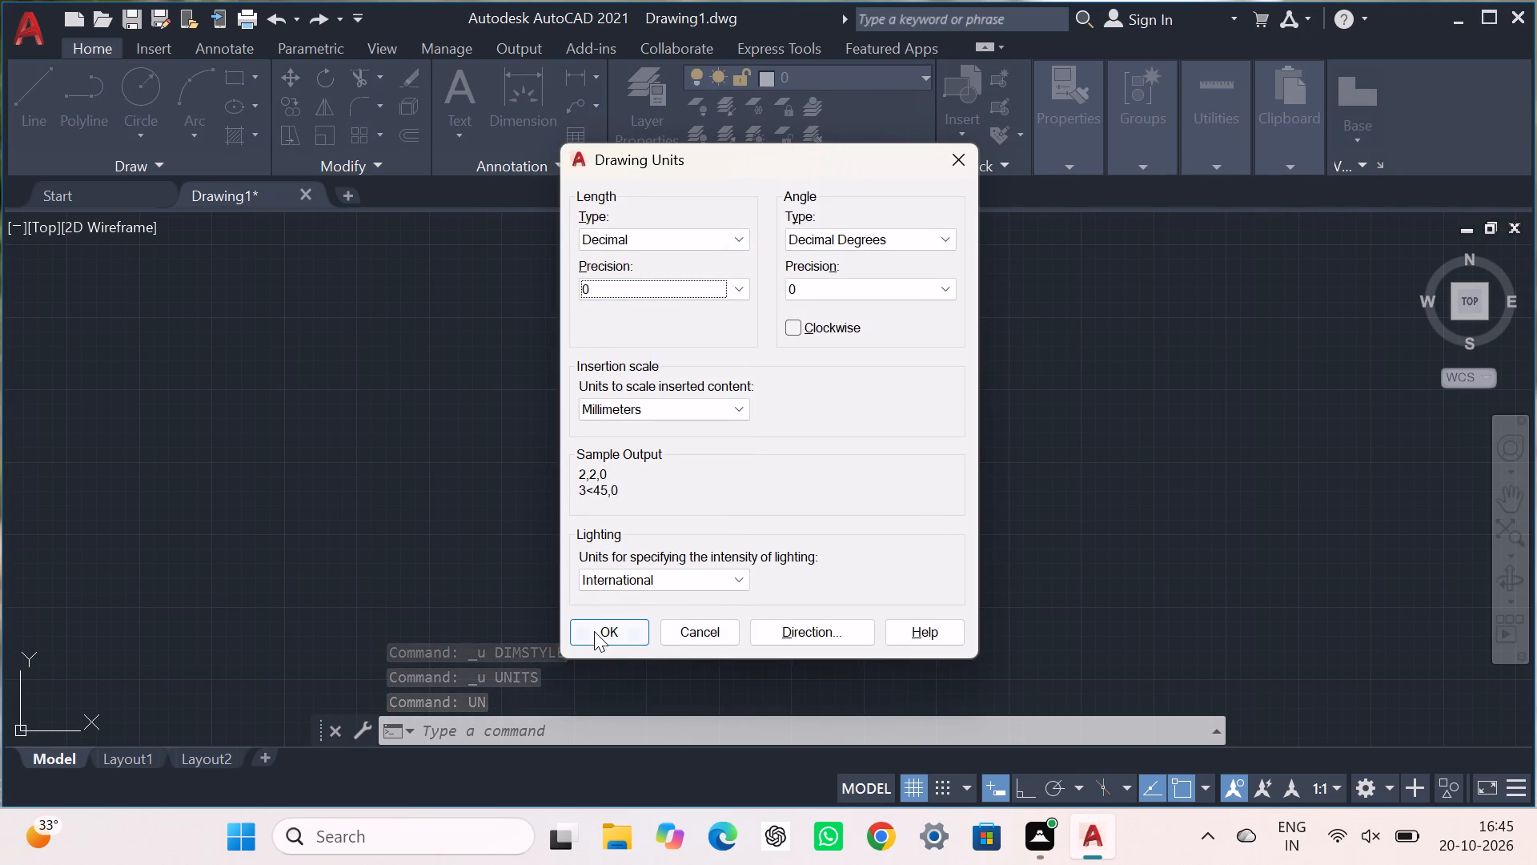
pyautogui.click(594, 631)
# Check the ISO-25 dimension style in the Dimension Style Manager.
pyautogui.press('d')
pyautogui.press('Return')
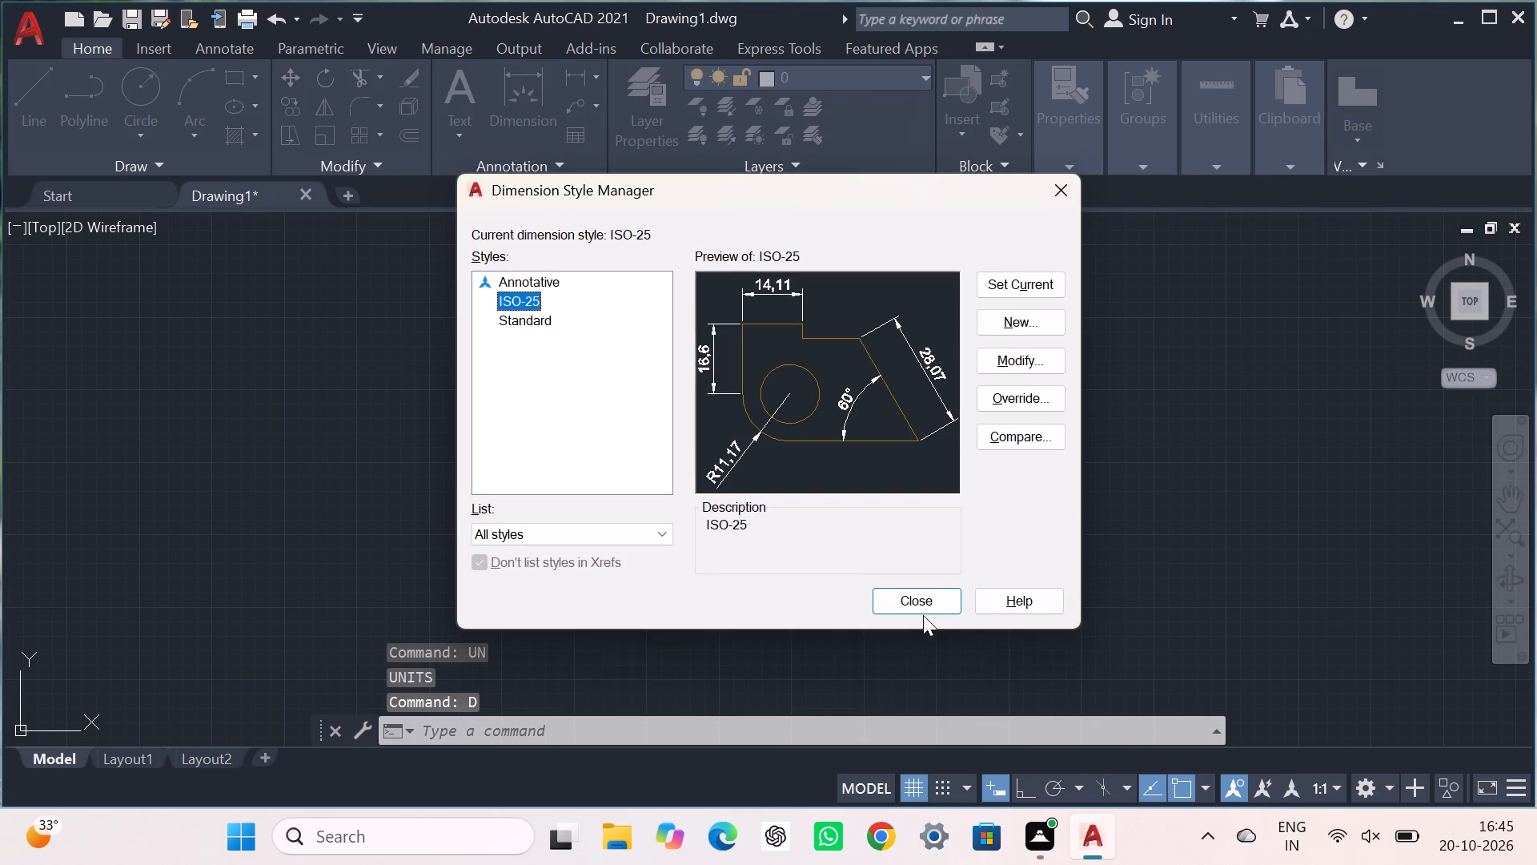
pyautogui.click(921, 601)
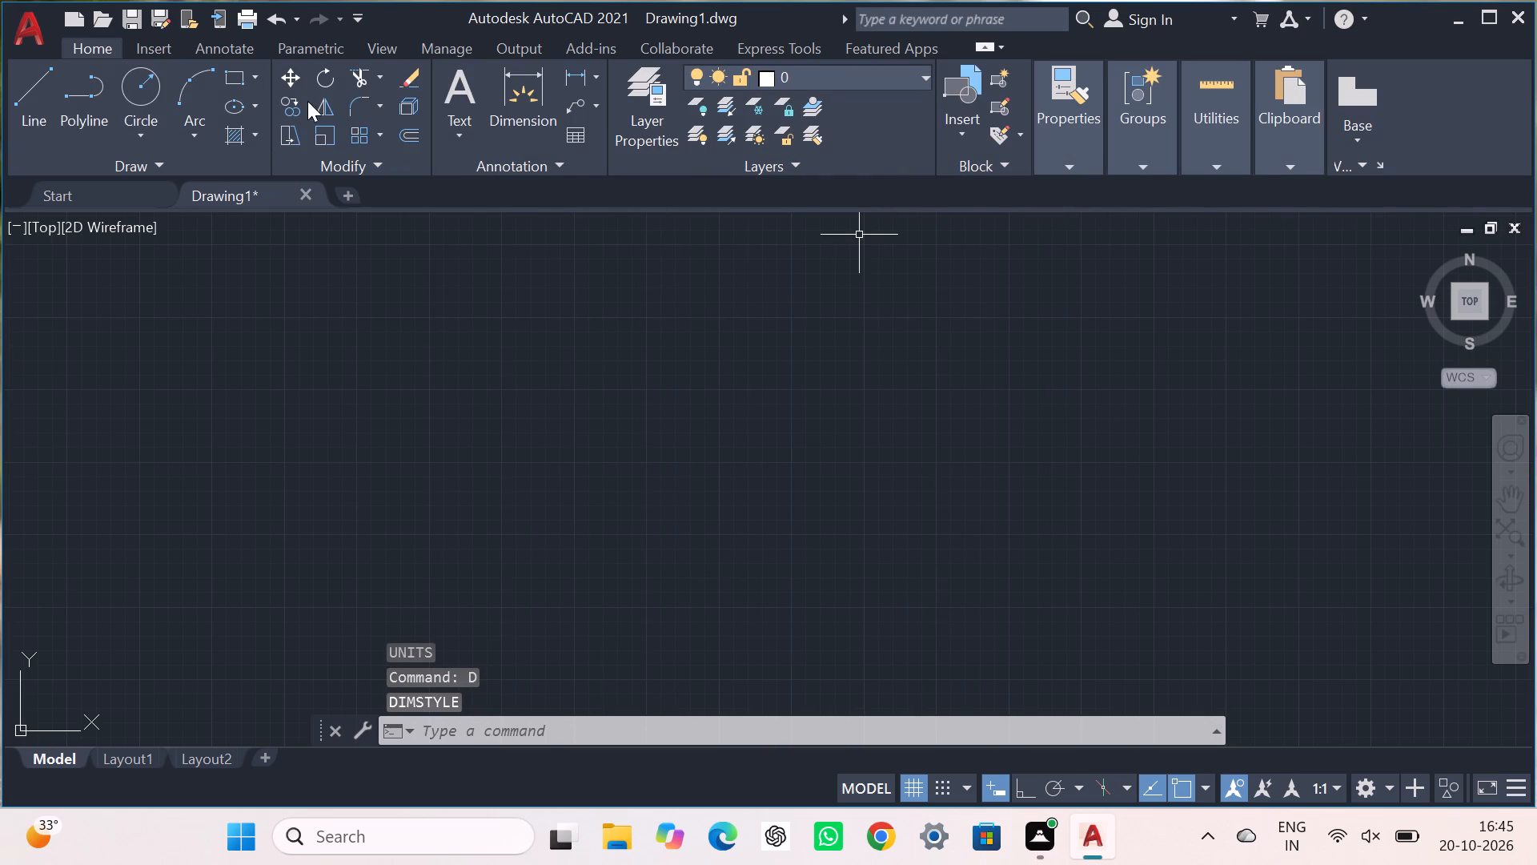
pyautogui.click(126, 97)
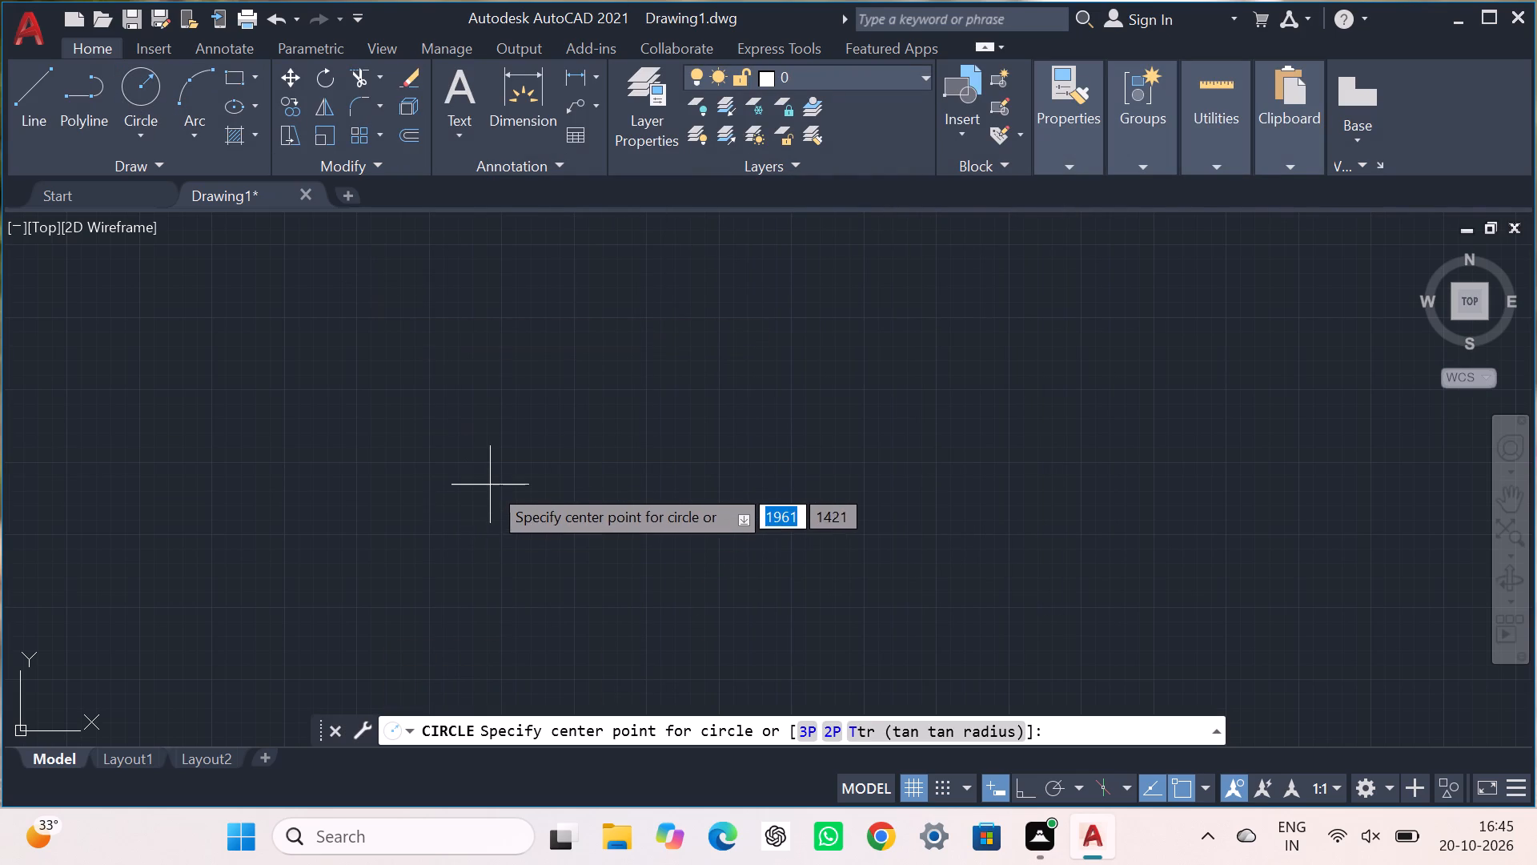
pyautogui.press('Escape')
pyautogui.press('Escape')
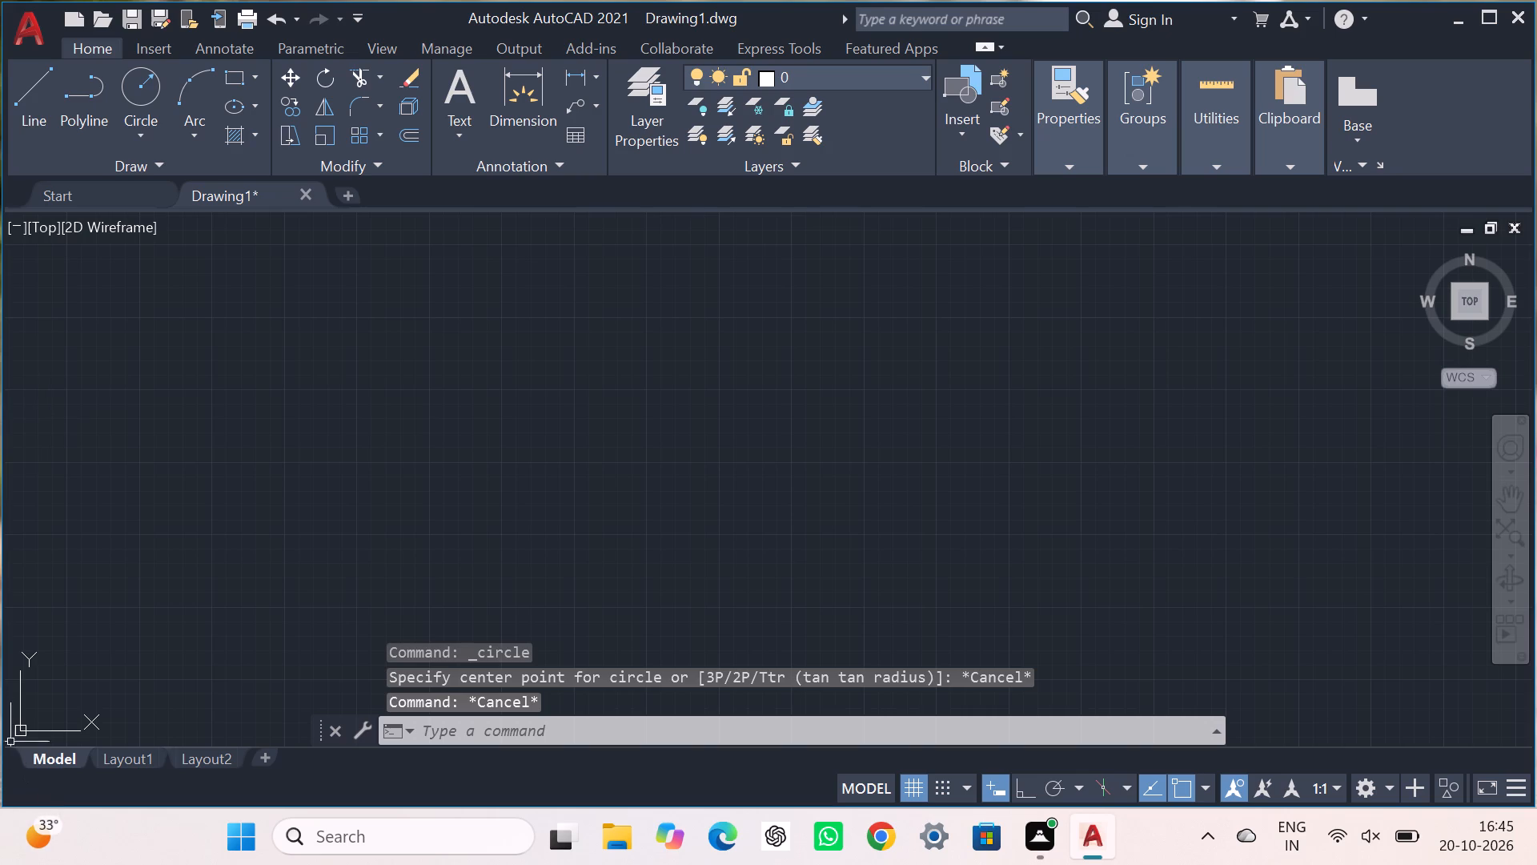
# Move the UCS origin into the open drawing area, about 1550 units away from its current location at about 27°.
pyautogui.click(16, 736)
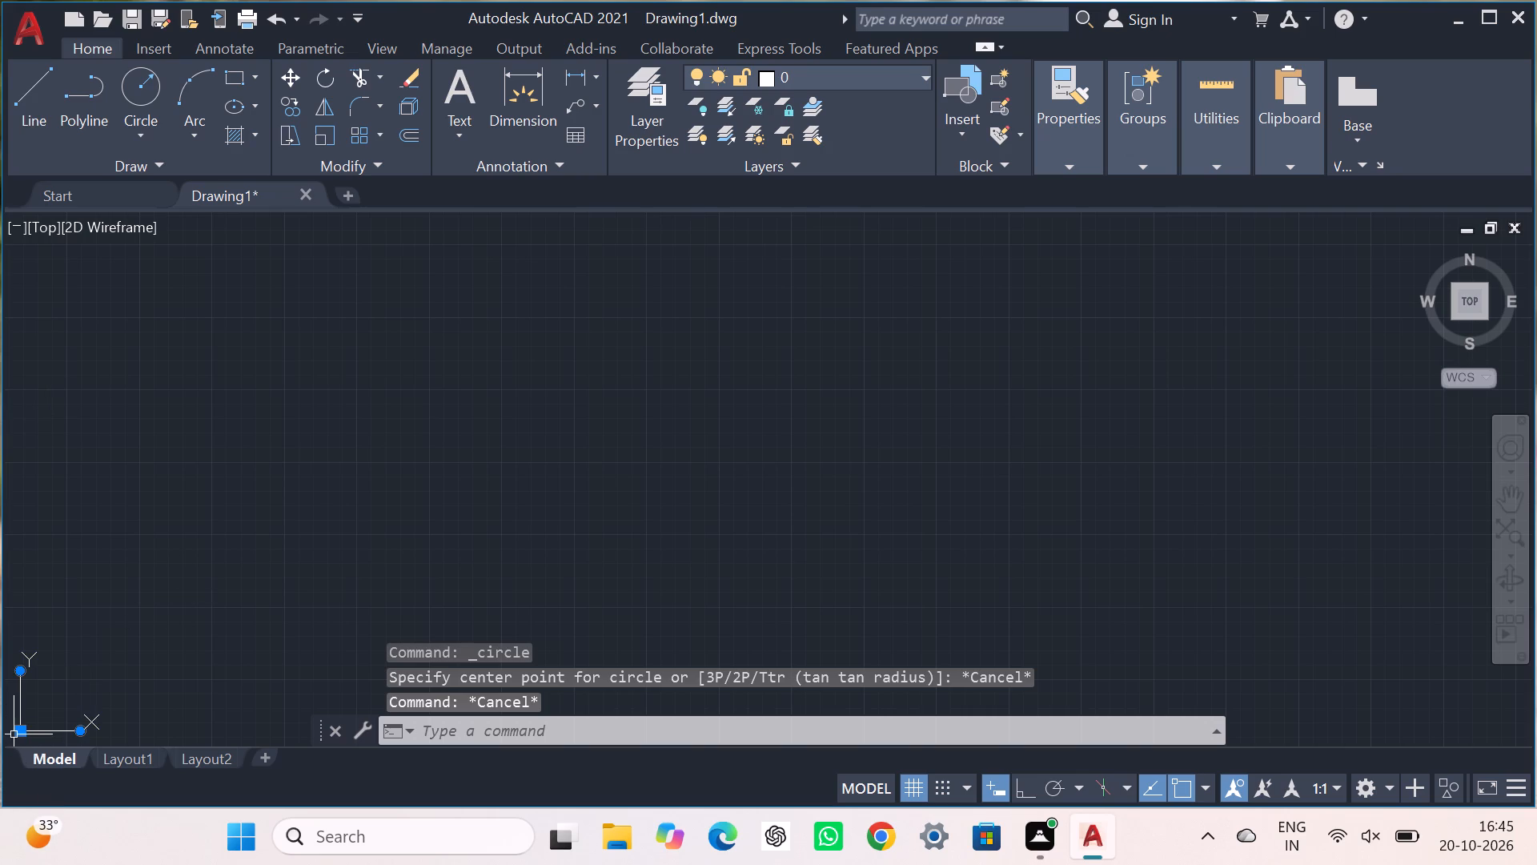
pyautogui.click(20, 730)
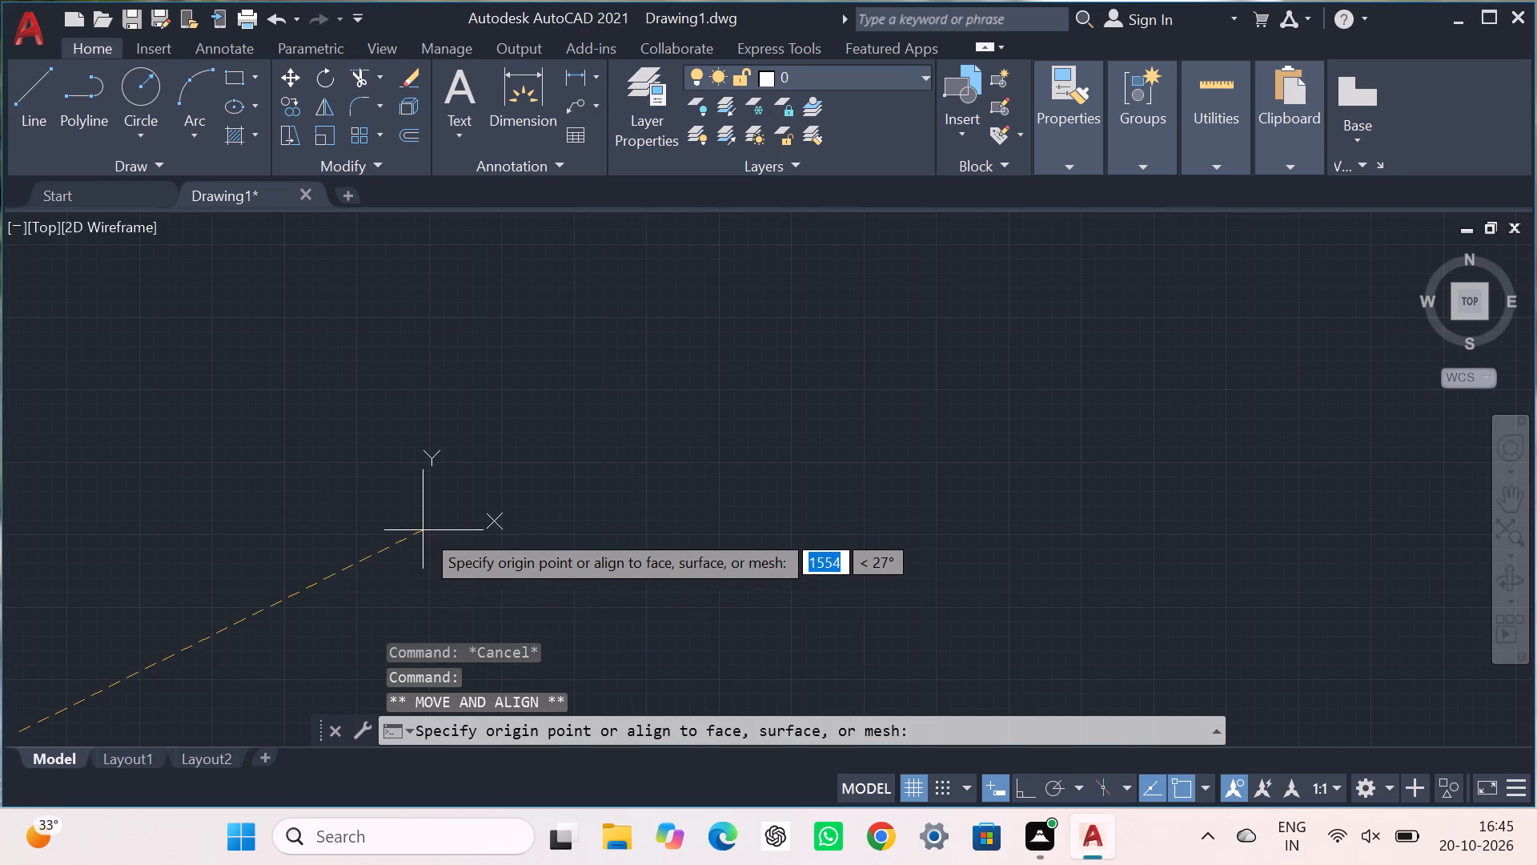
pyautogui.click(430, 533)
pyautogui.click(569, 462)
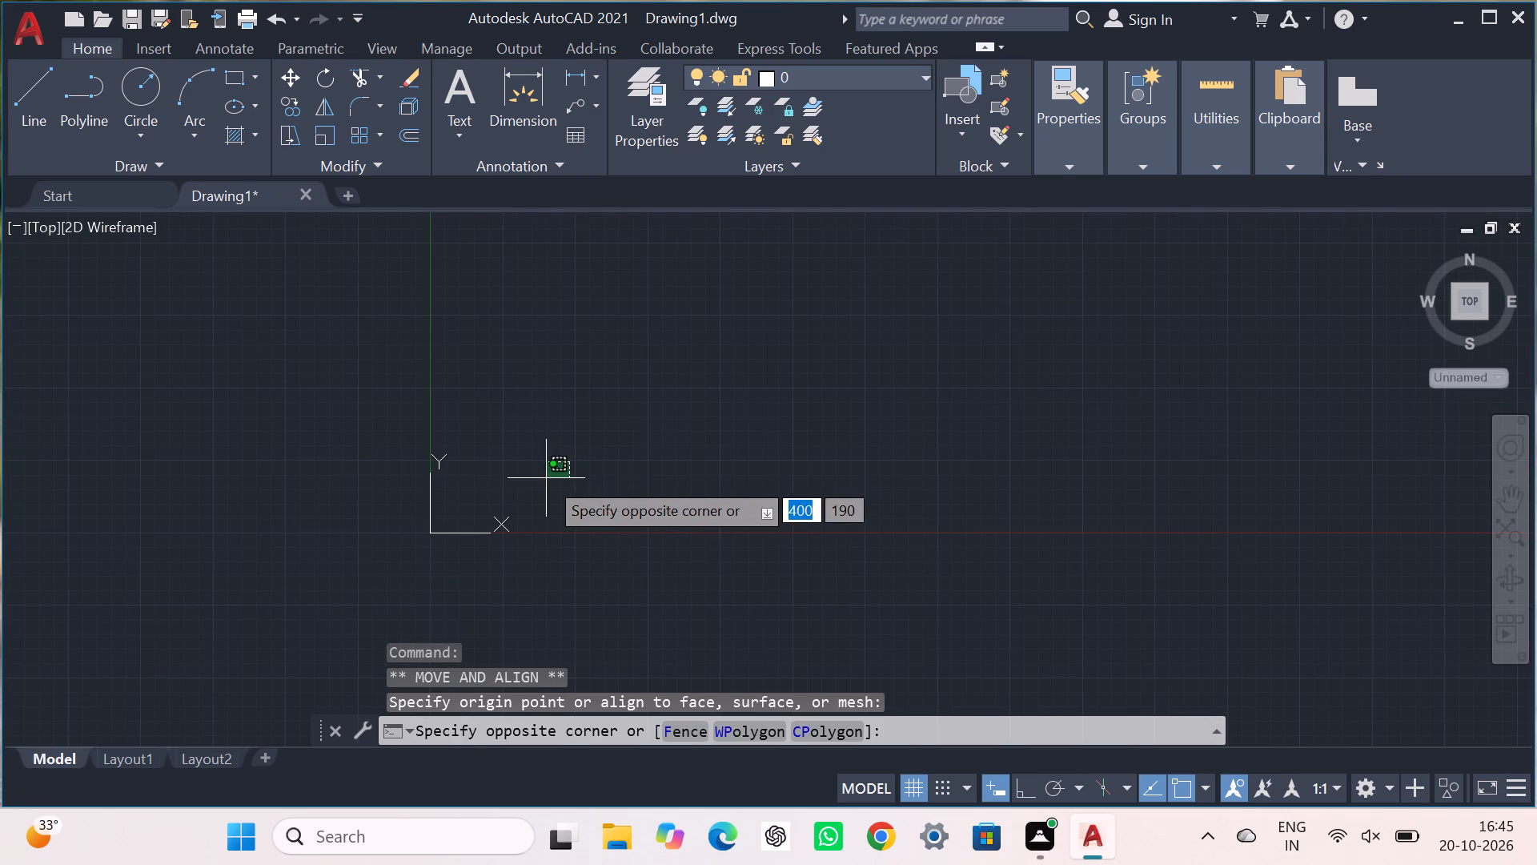
pyautogui.click(546, 478)
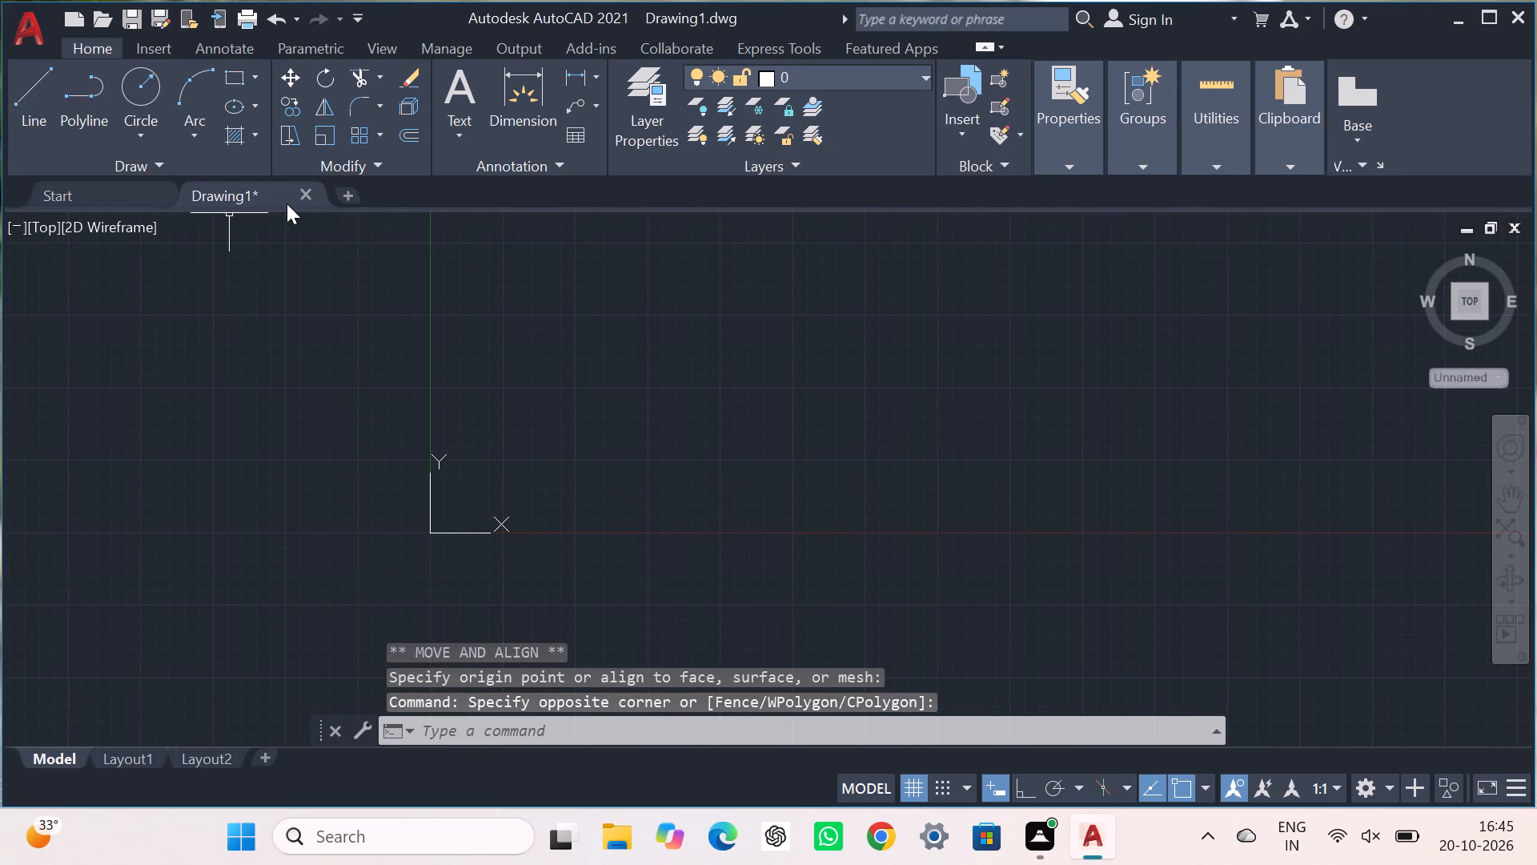
# Draw a circle of radius 30 centred on the UCS origin at 0,0.
pyautogui.press('c')
pyautogui.press('Return')
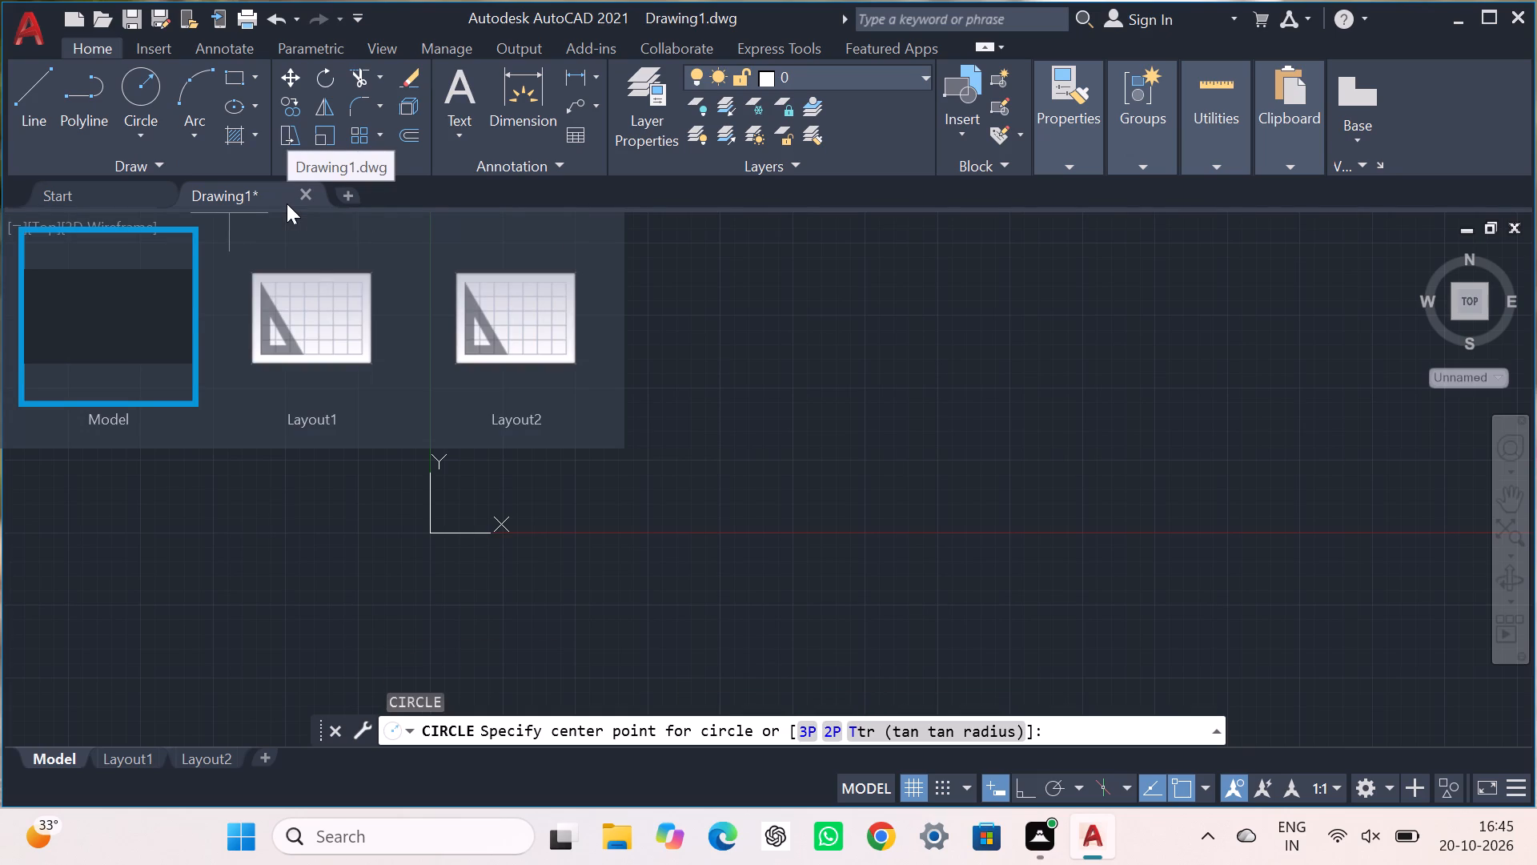
pyautogui.write('0,0')
pyautogui.press('Return')
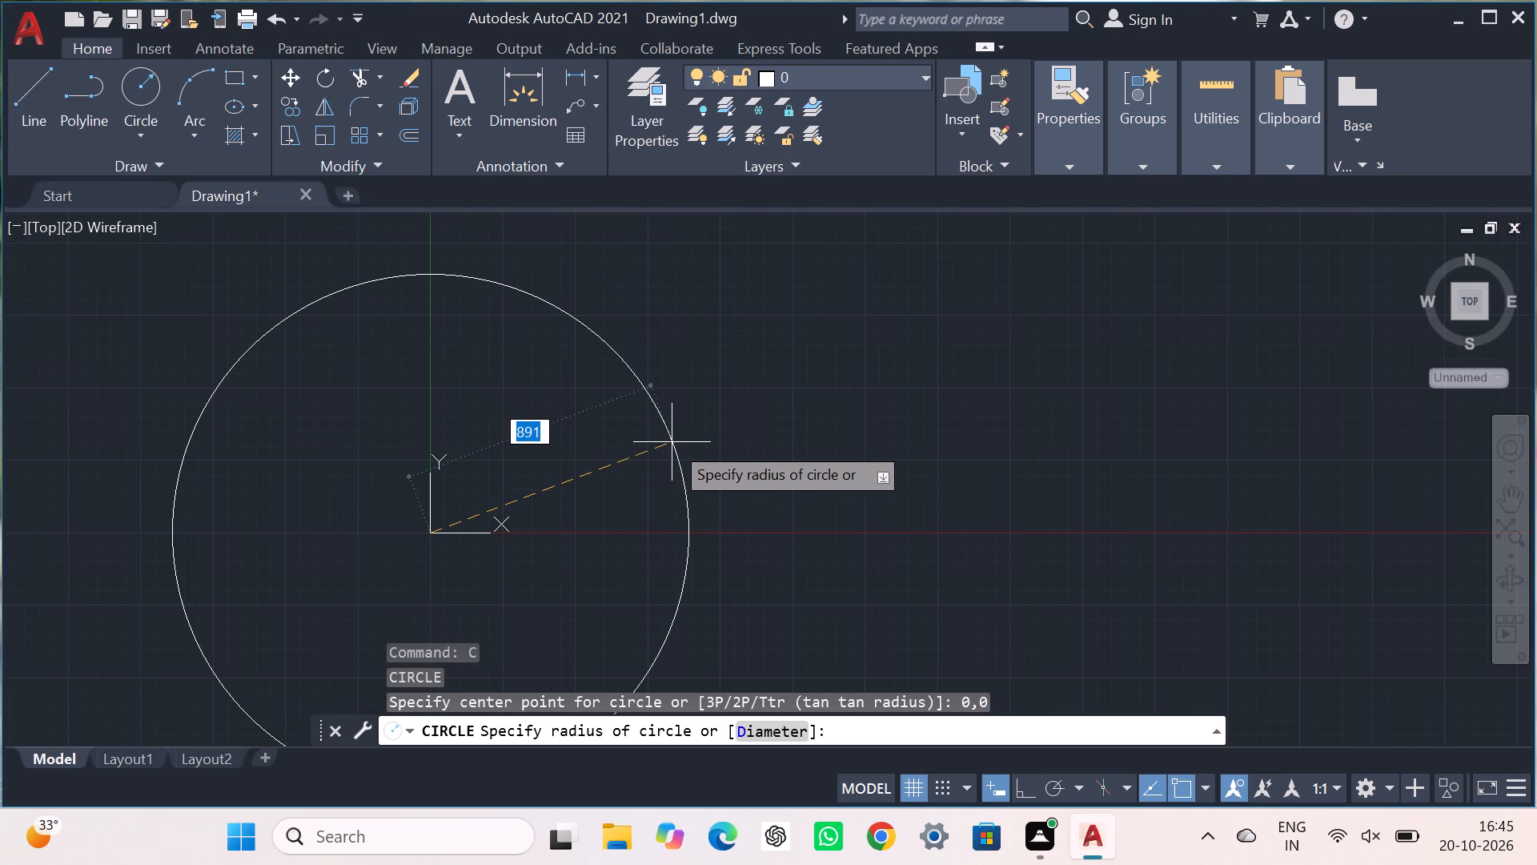
pyautogui.write('30')
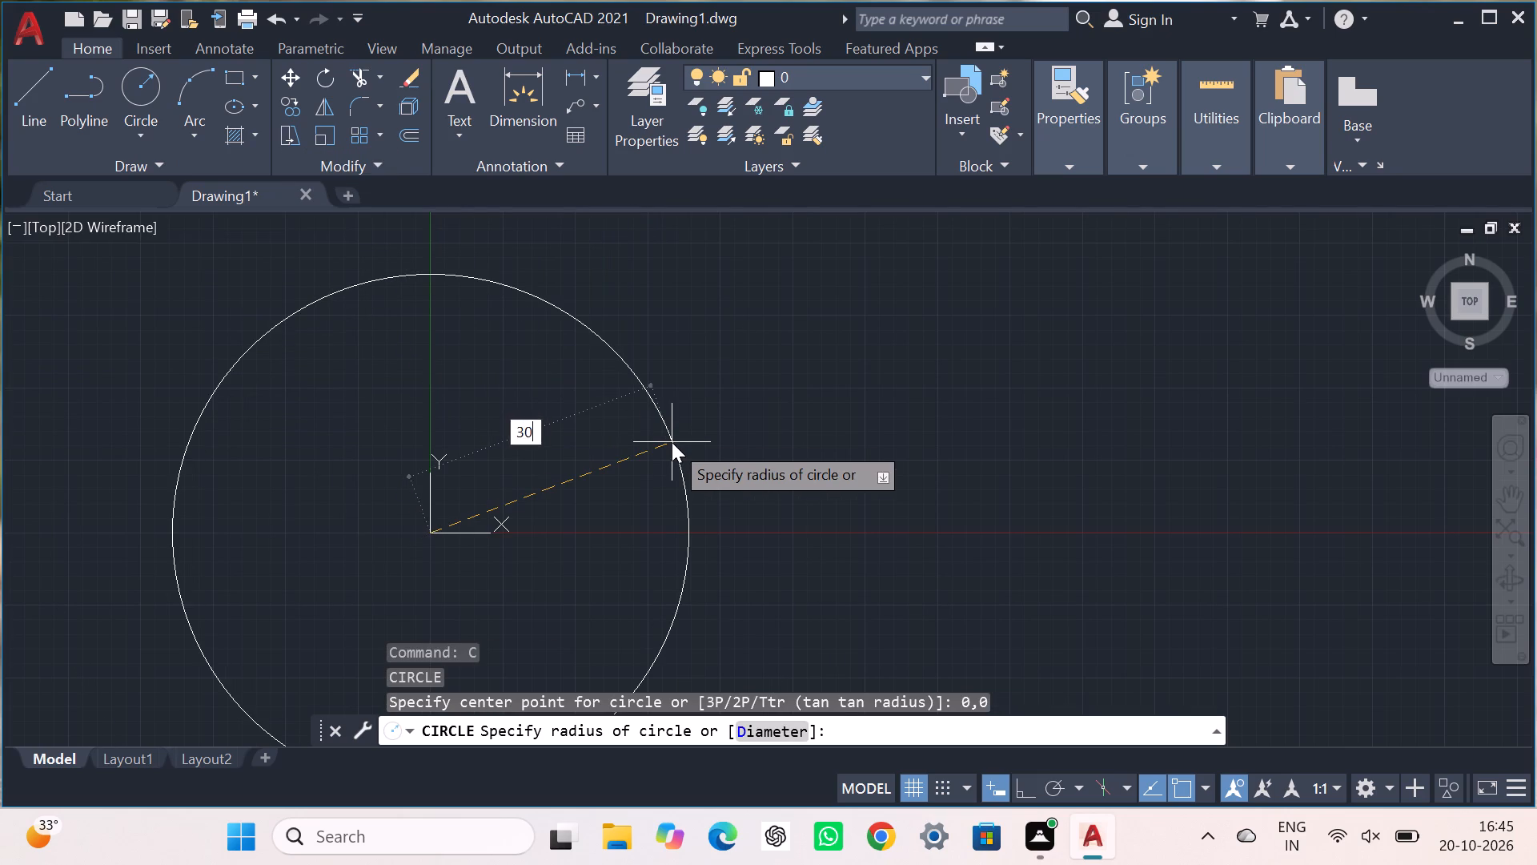
pyautogui.press('Return')
pyautogui.scroll(2, 411, 537)
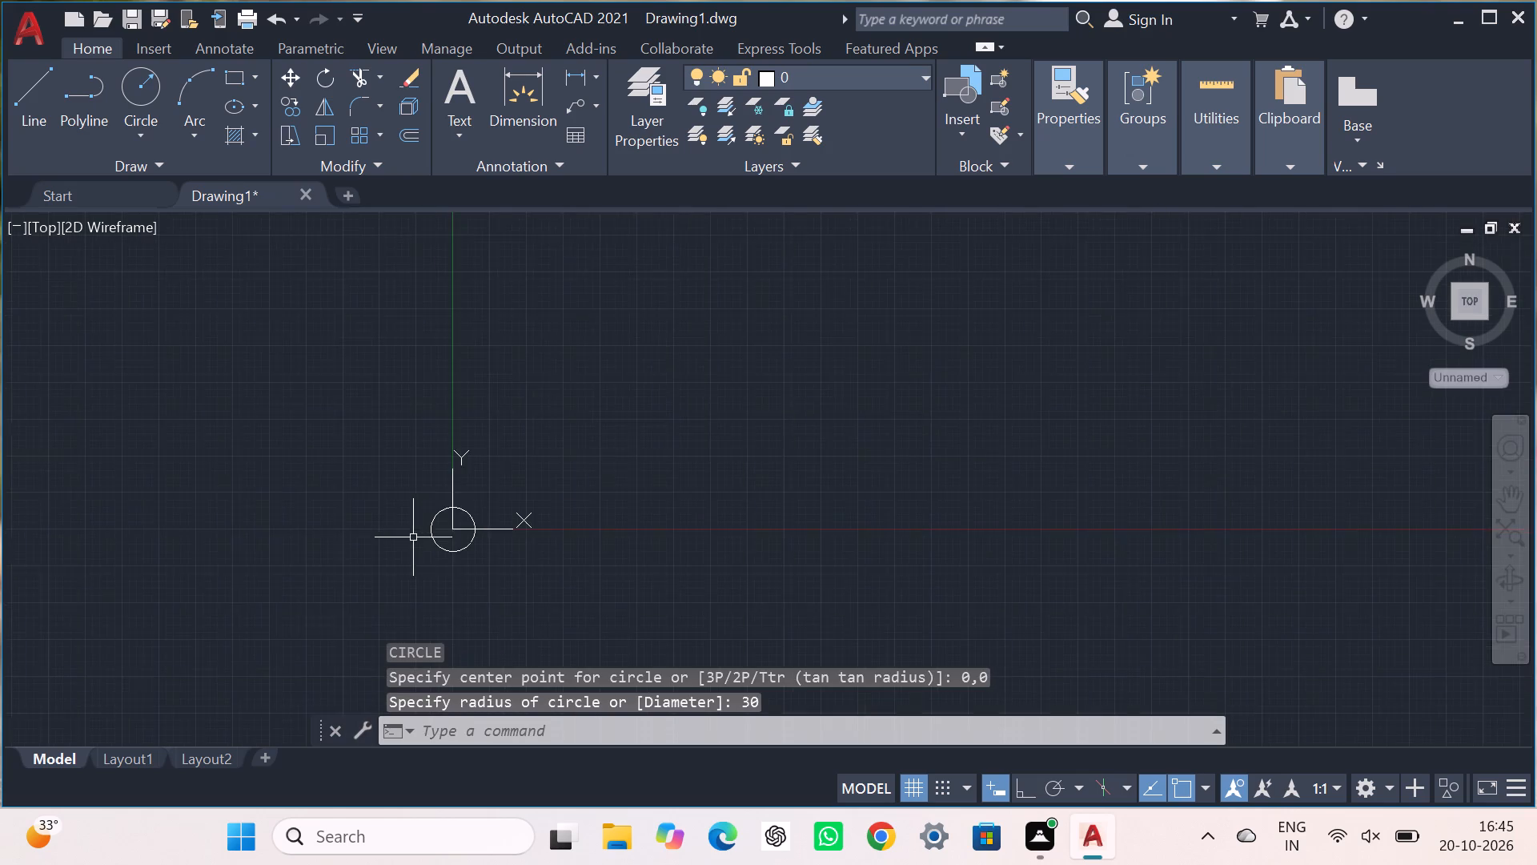
pyautogui.scroll(2, 441, 537)
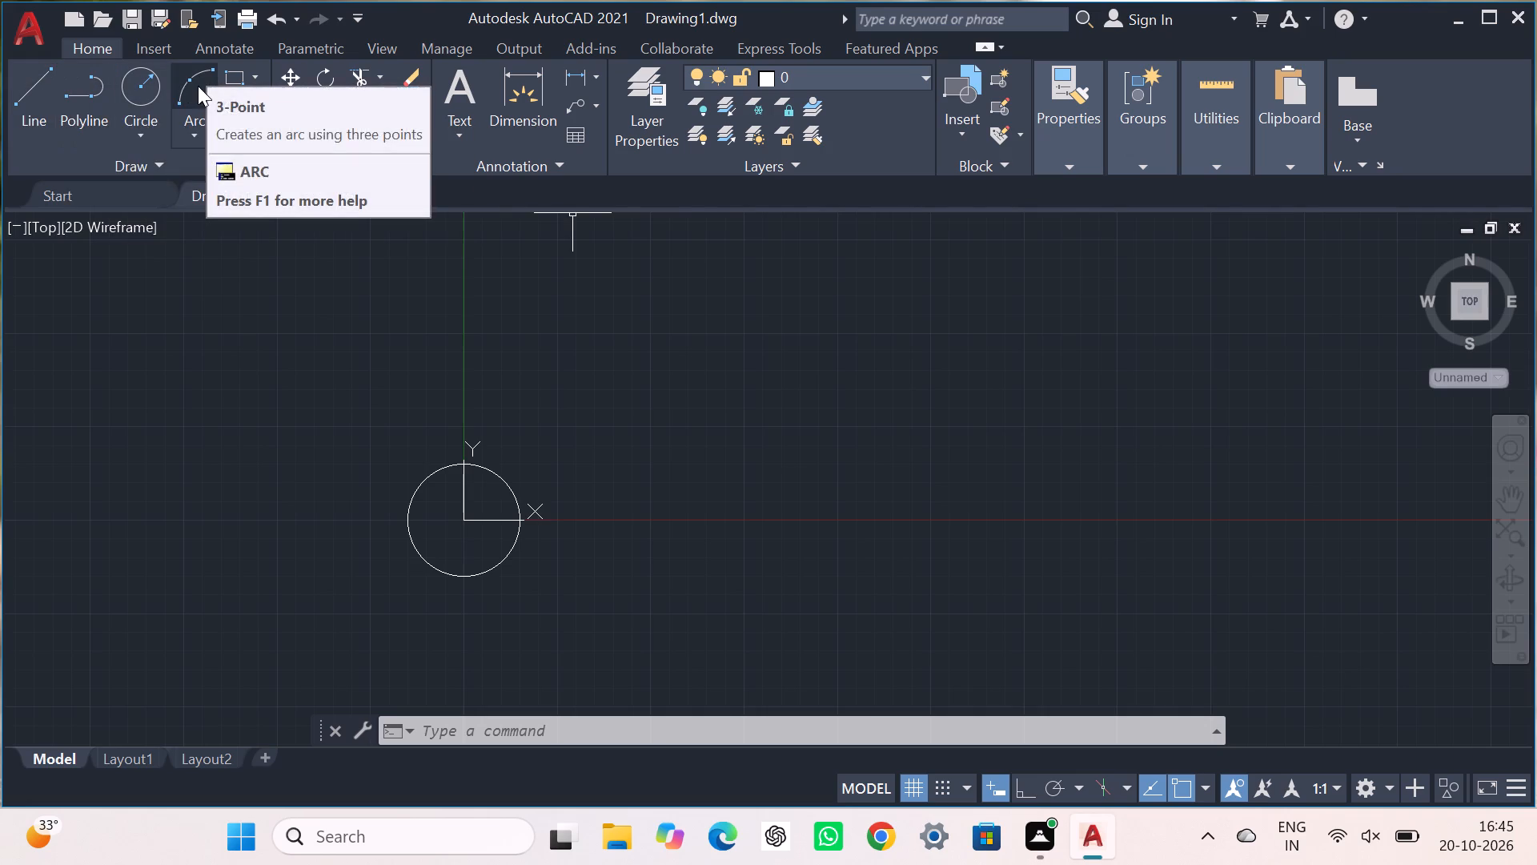
# Turn on Ortho mode for drawing straight lines.
pyautogui.click(32, 84)
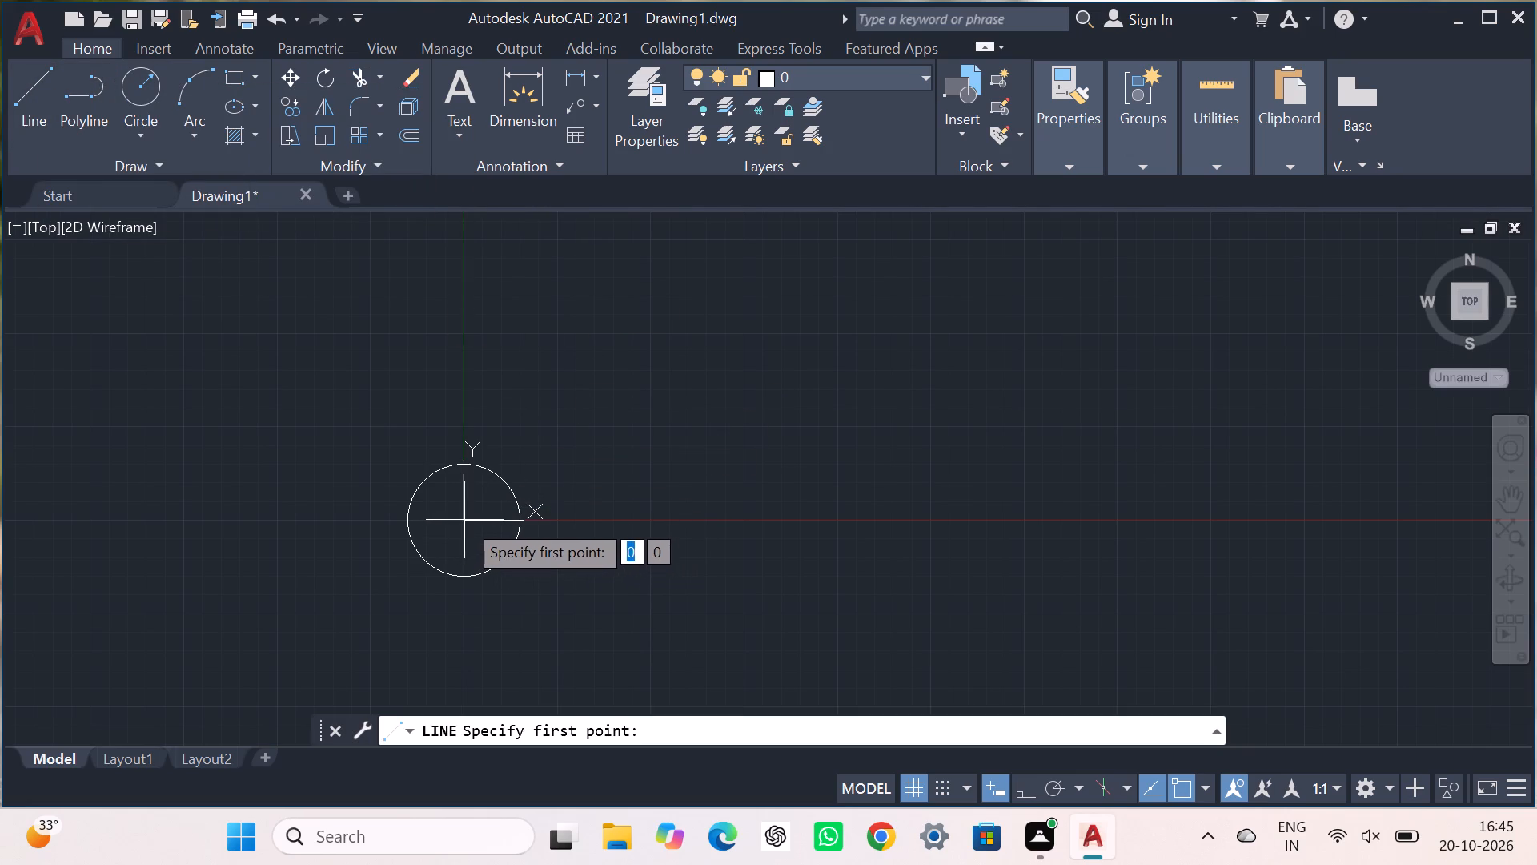
pyautogui.click(1045, 780)
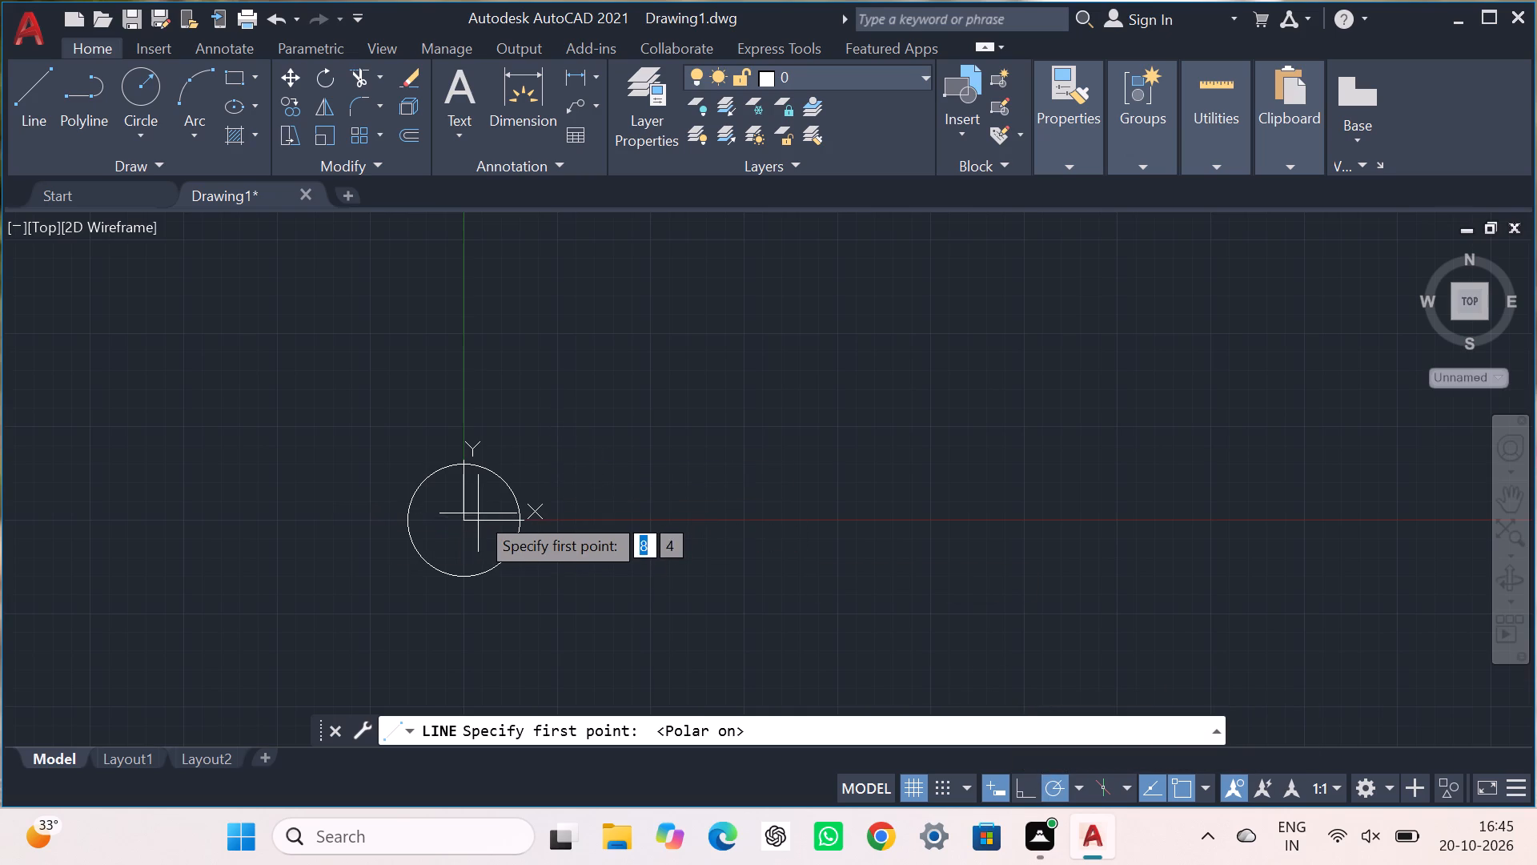
pyautogui.click(32, 77)
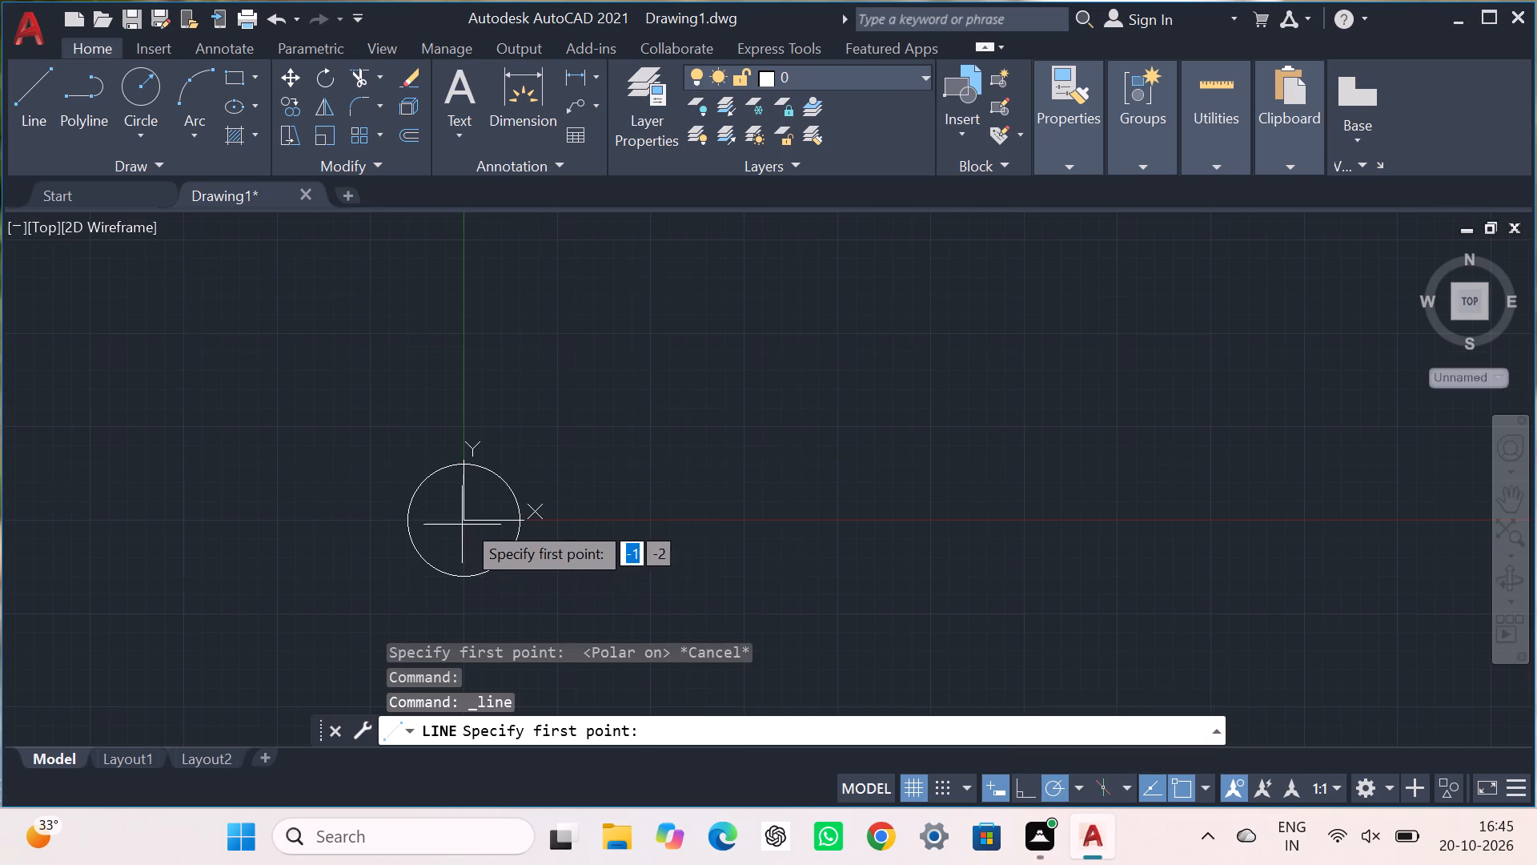
pyautogui.click(1024, 781)
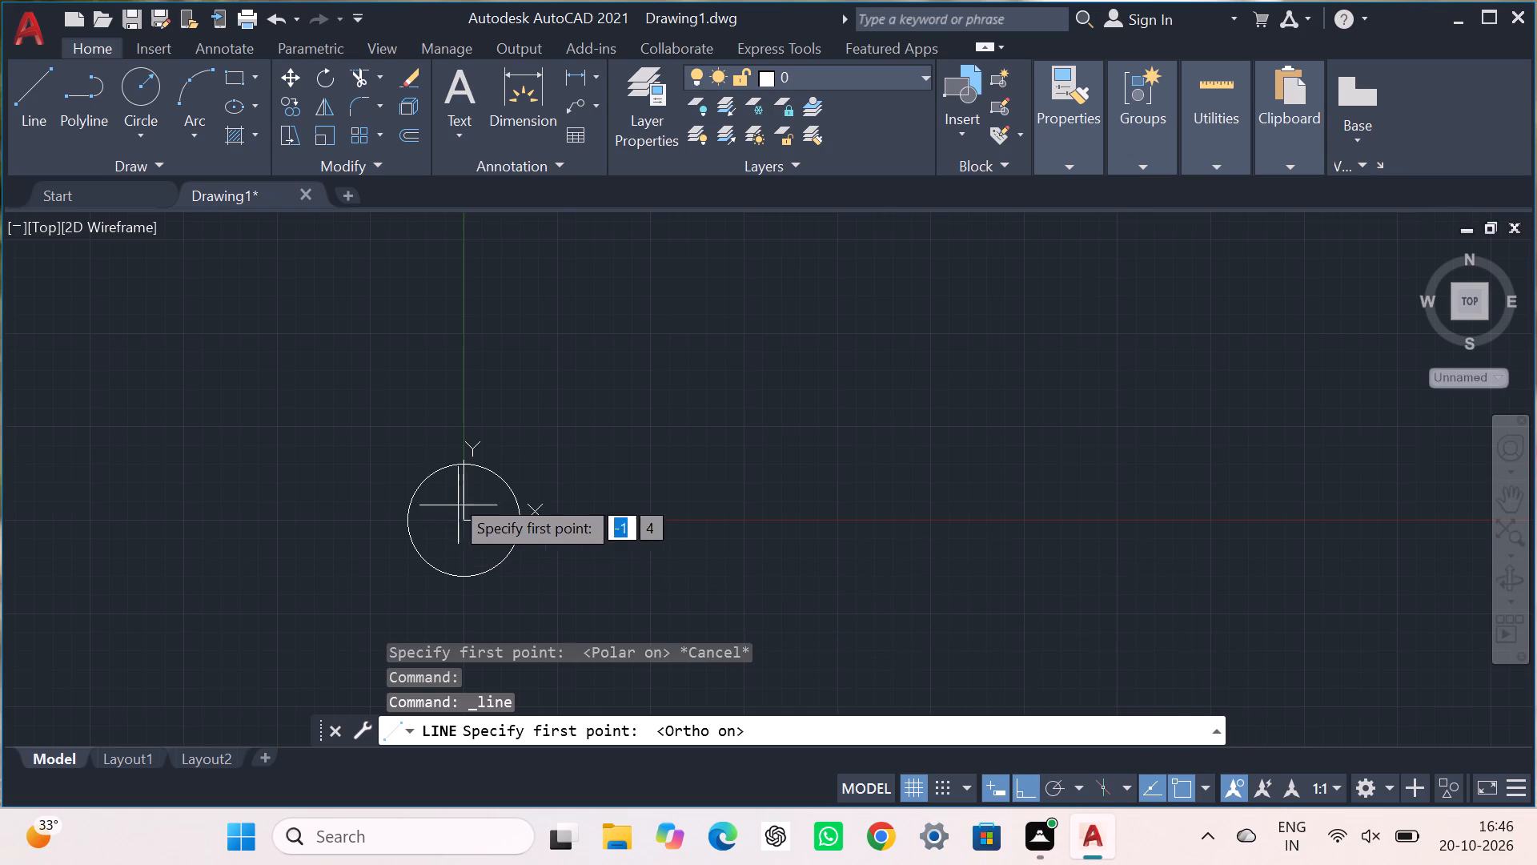
# Draw connected lines from the circle's centre: 90 to the left, then 20 straight down.
pyautogui.click(39, 103)
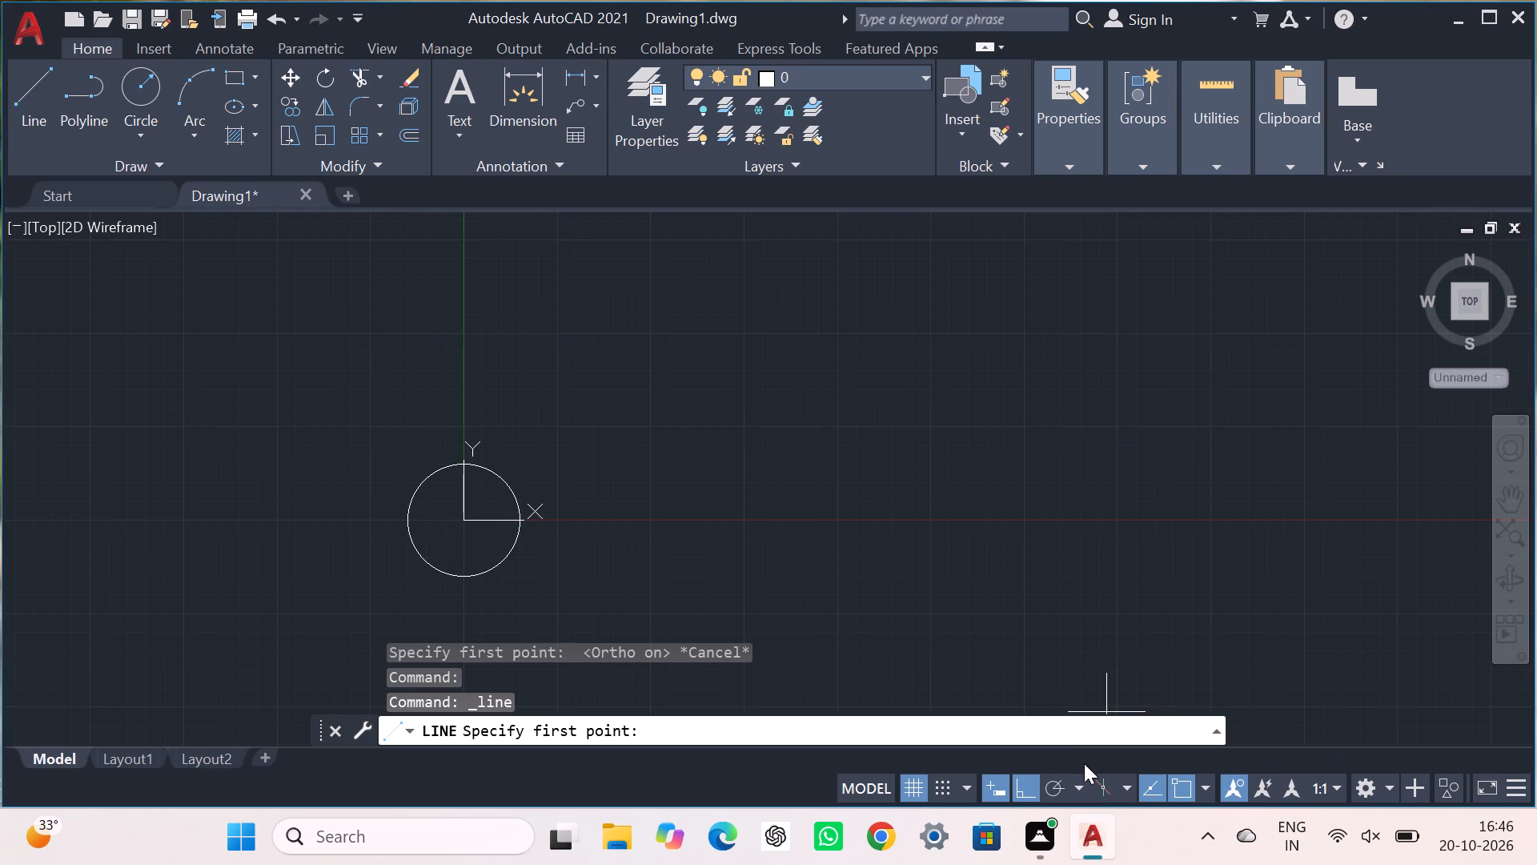
pyautogui.click(468, 521)
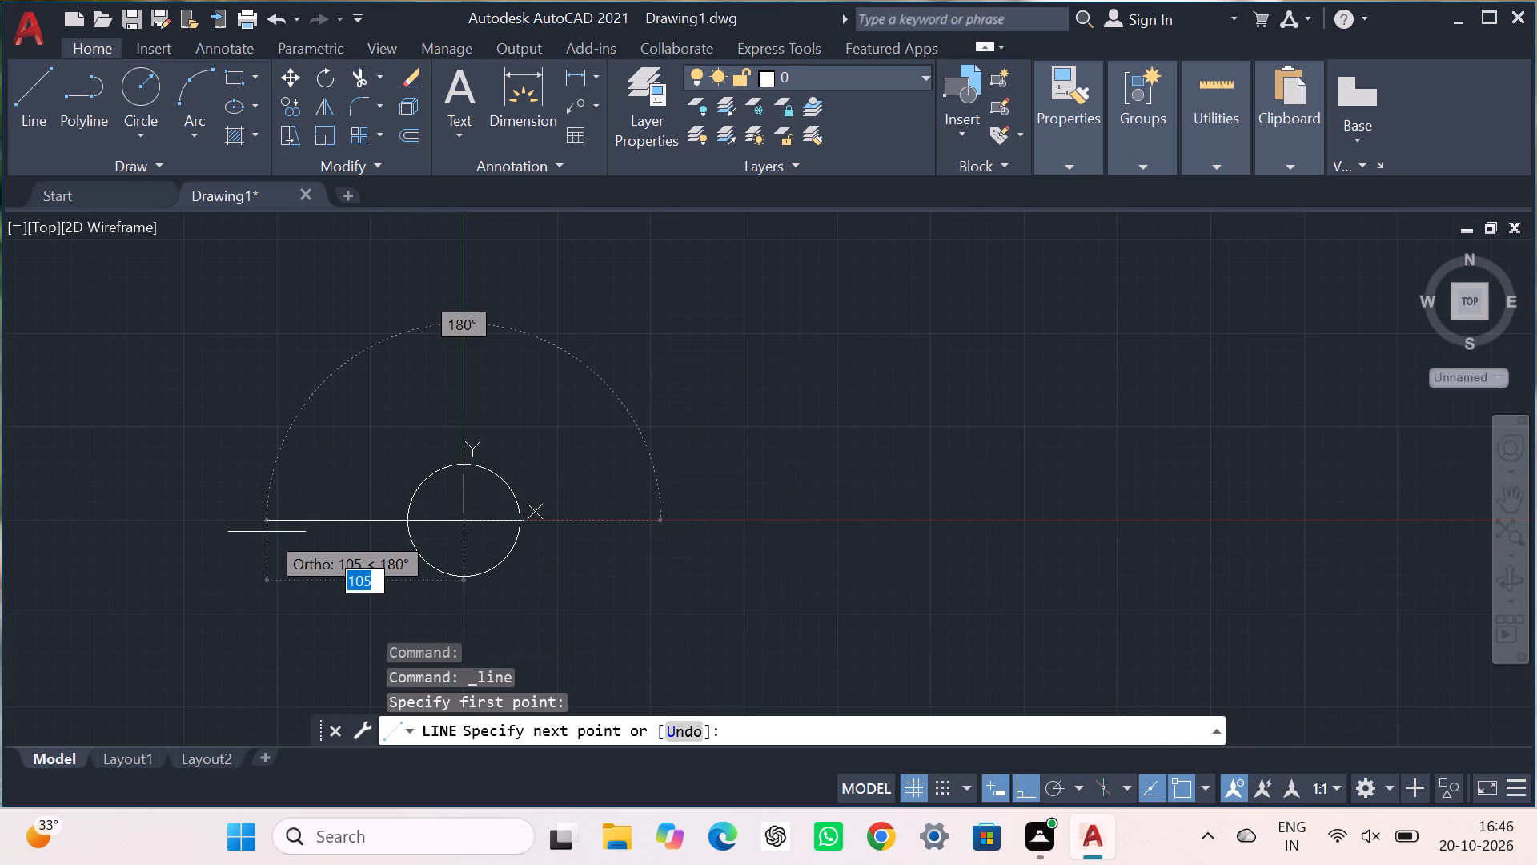
pyautogui.write('90')
pyautogui.press('Return')
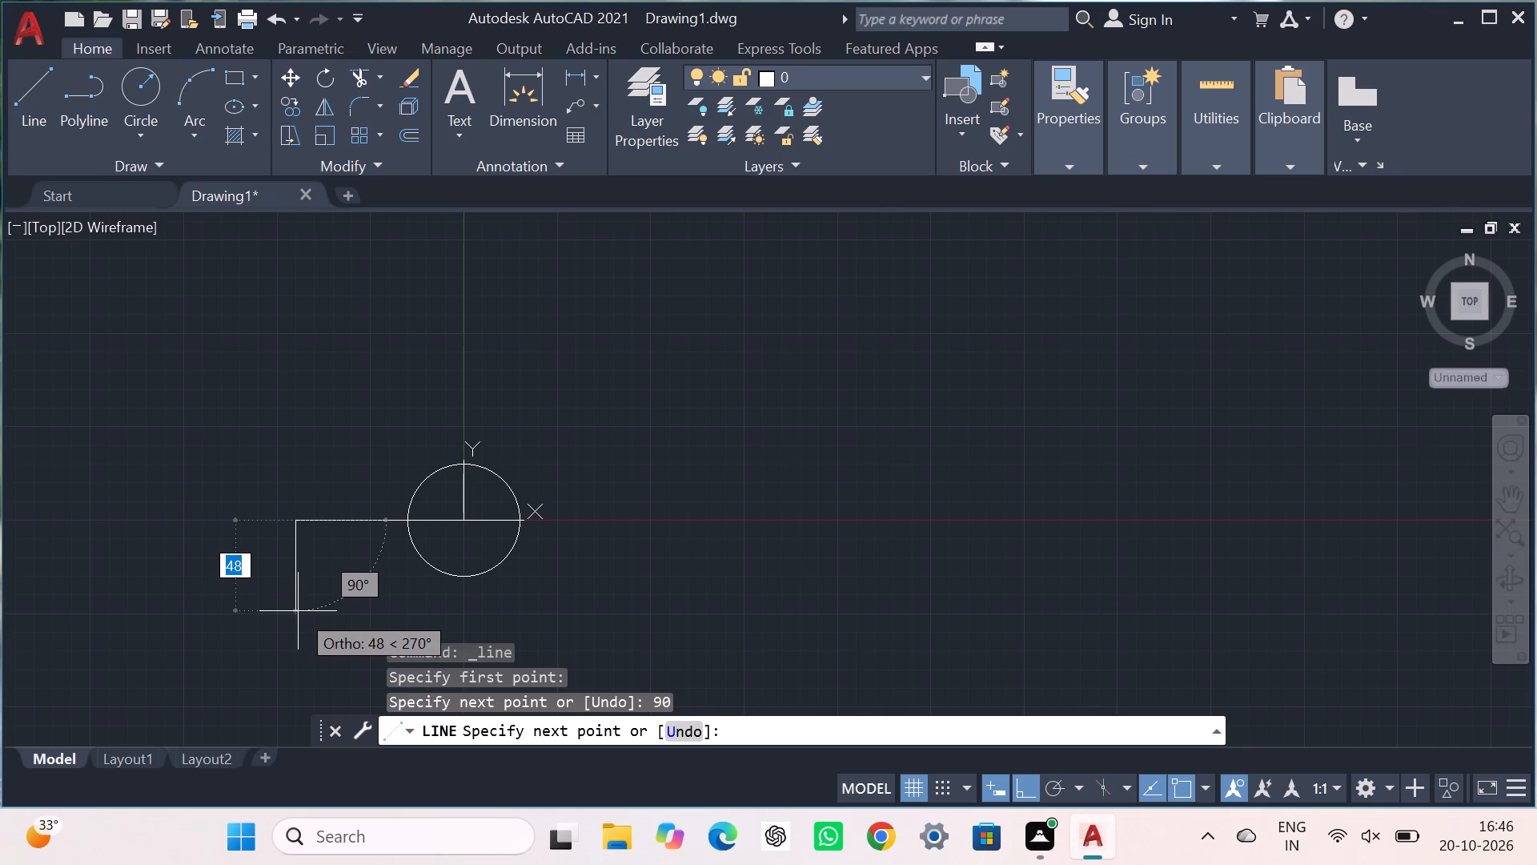
pyautogui.write('20')
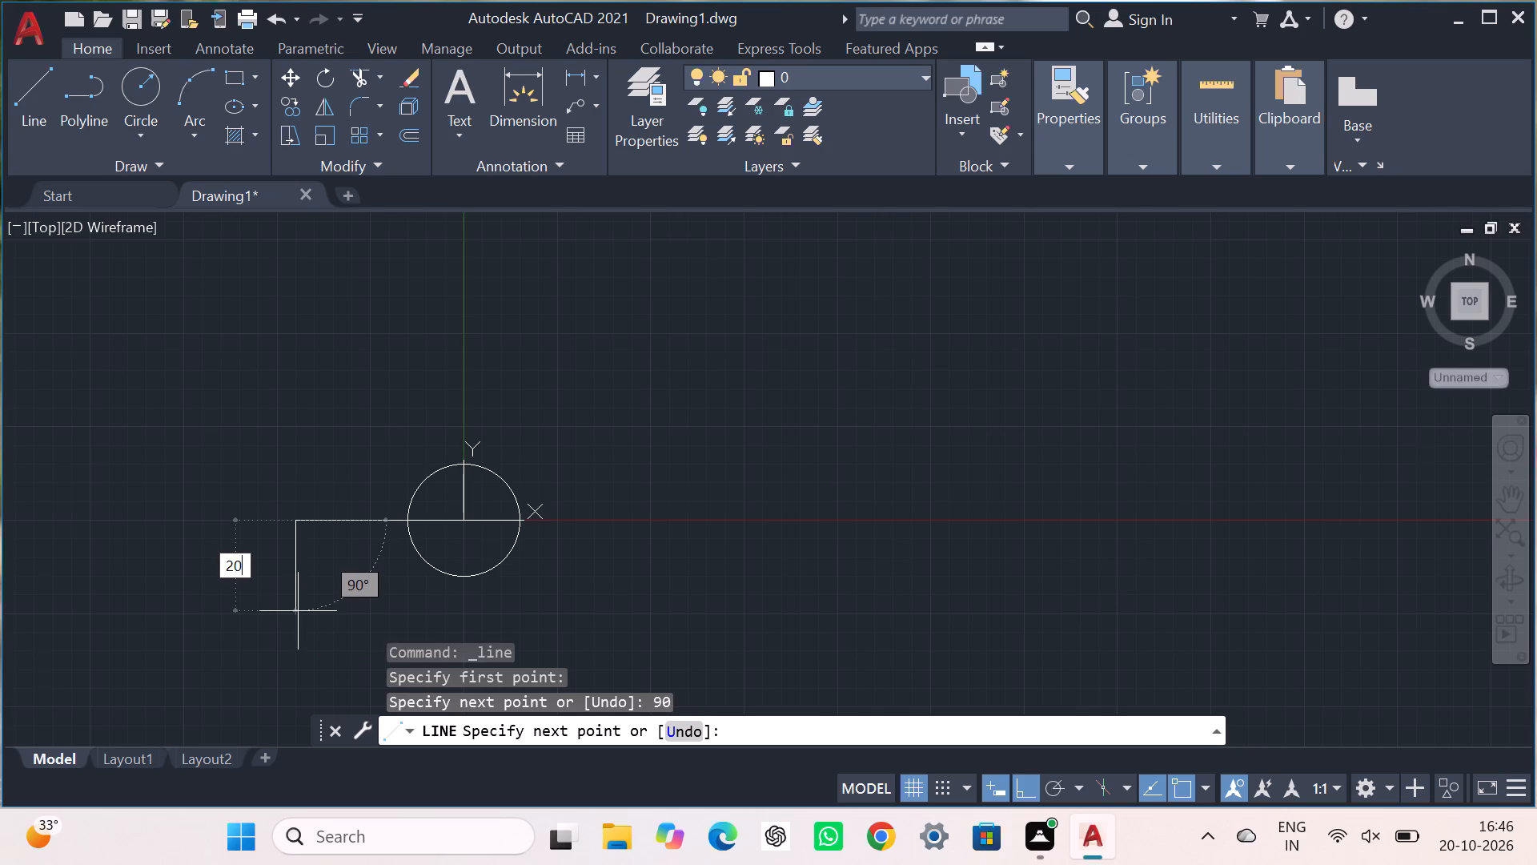
pyautogui.press('Return')
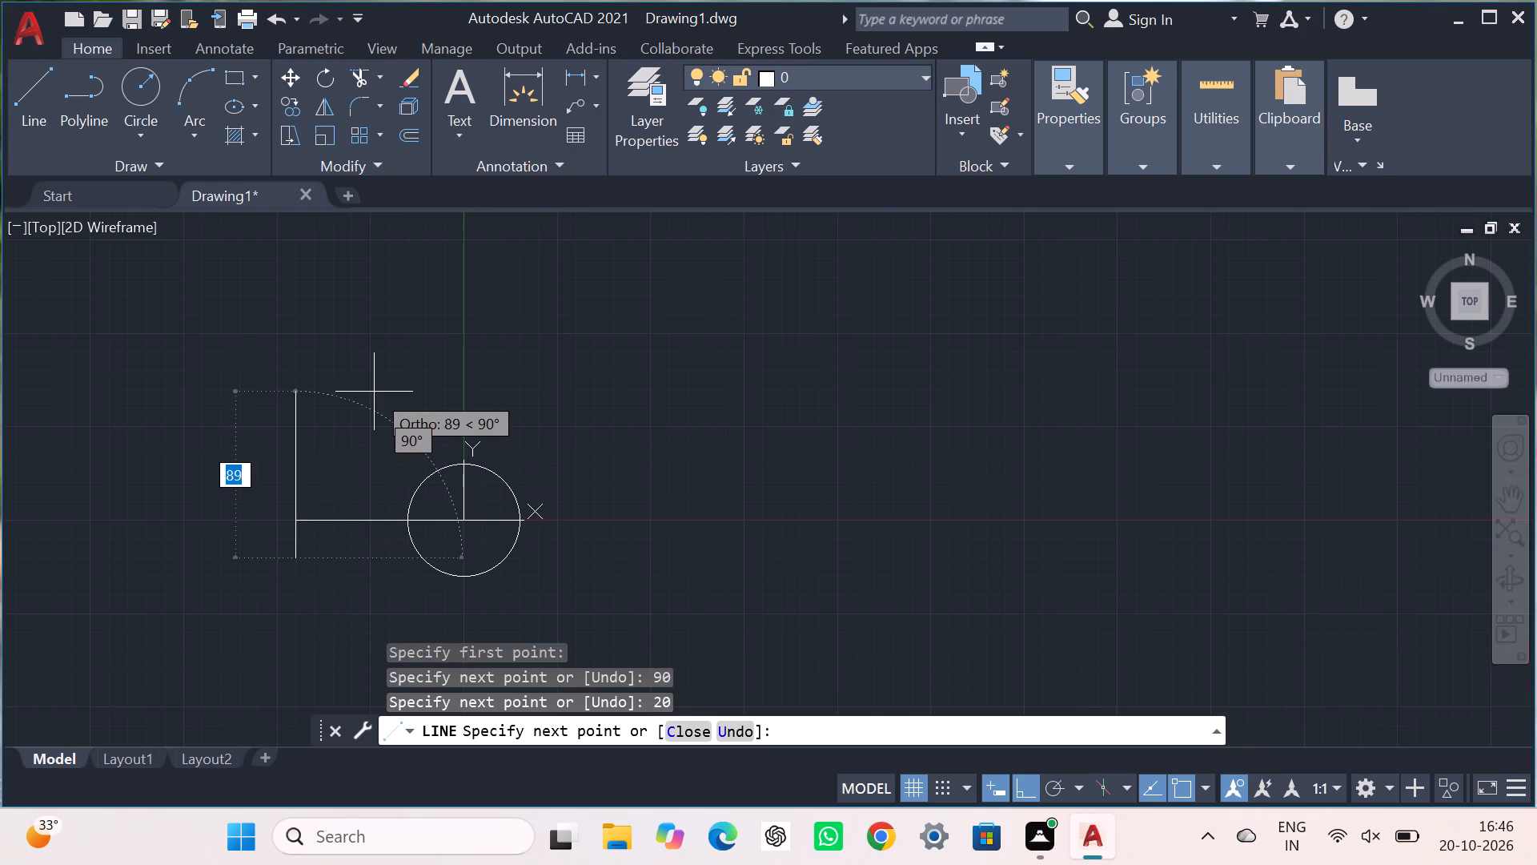
pyautogui.press('Escape')
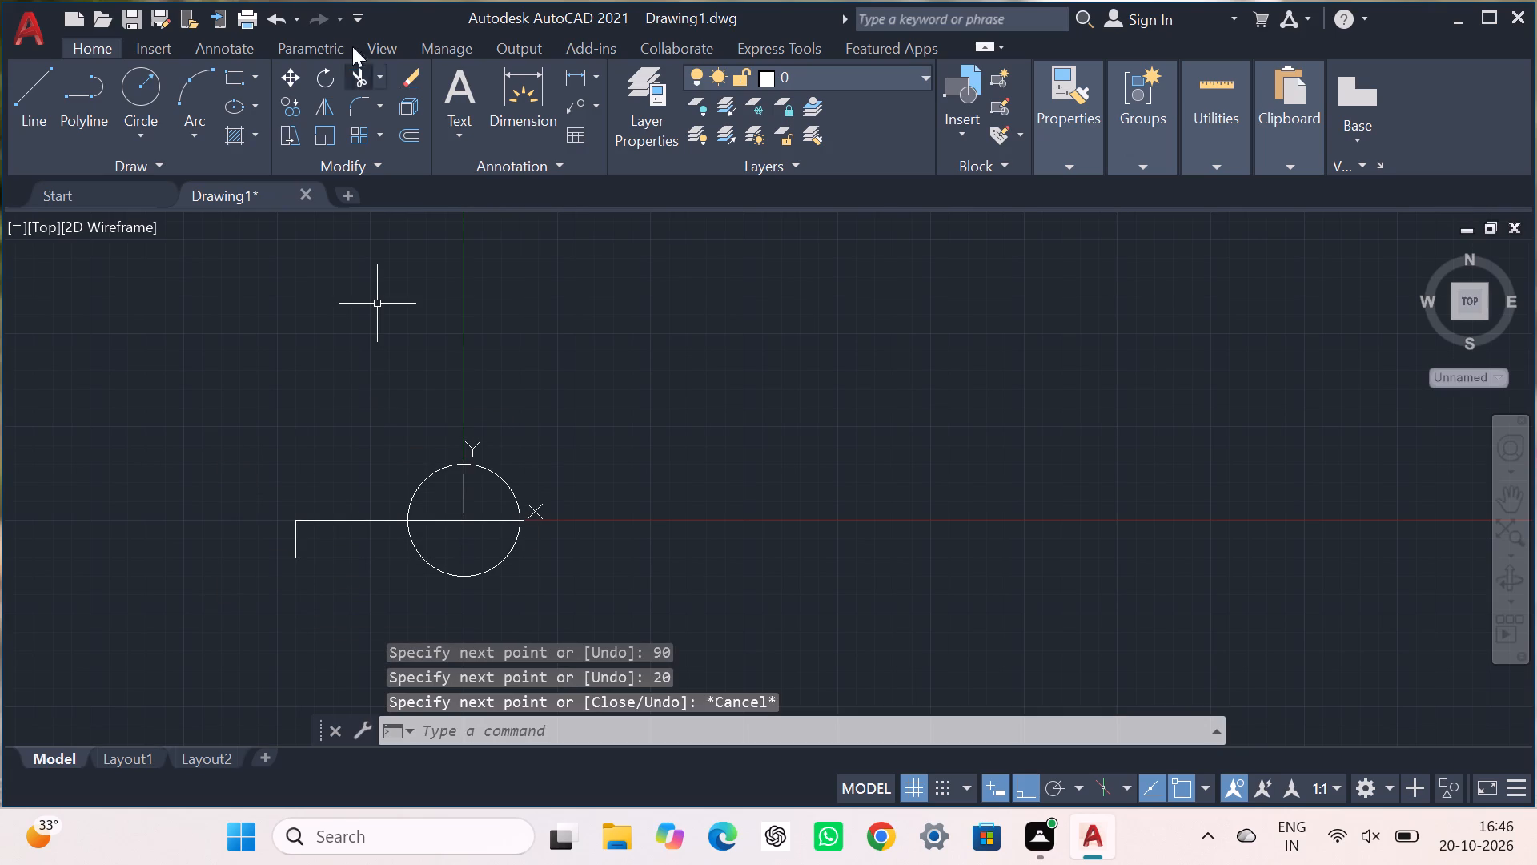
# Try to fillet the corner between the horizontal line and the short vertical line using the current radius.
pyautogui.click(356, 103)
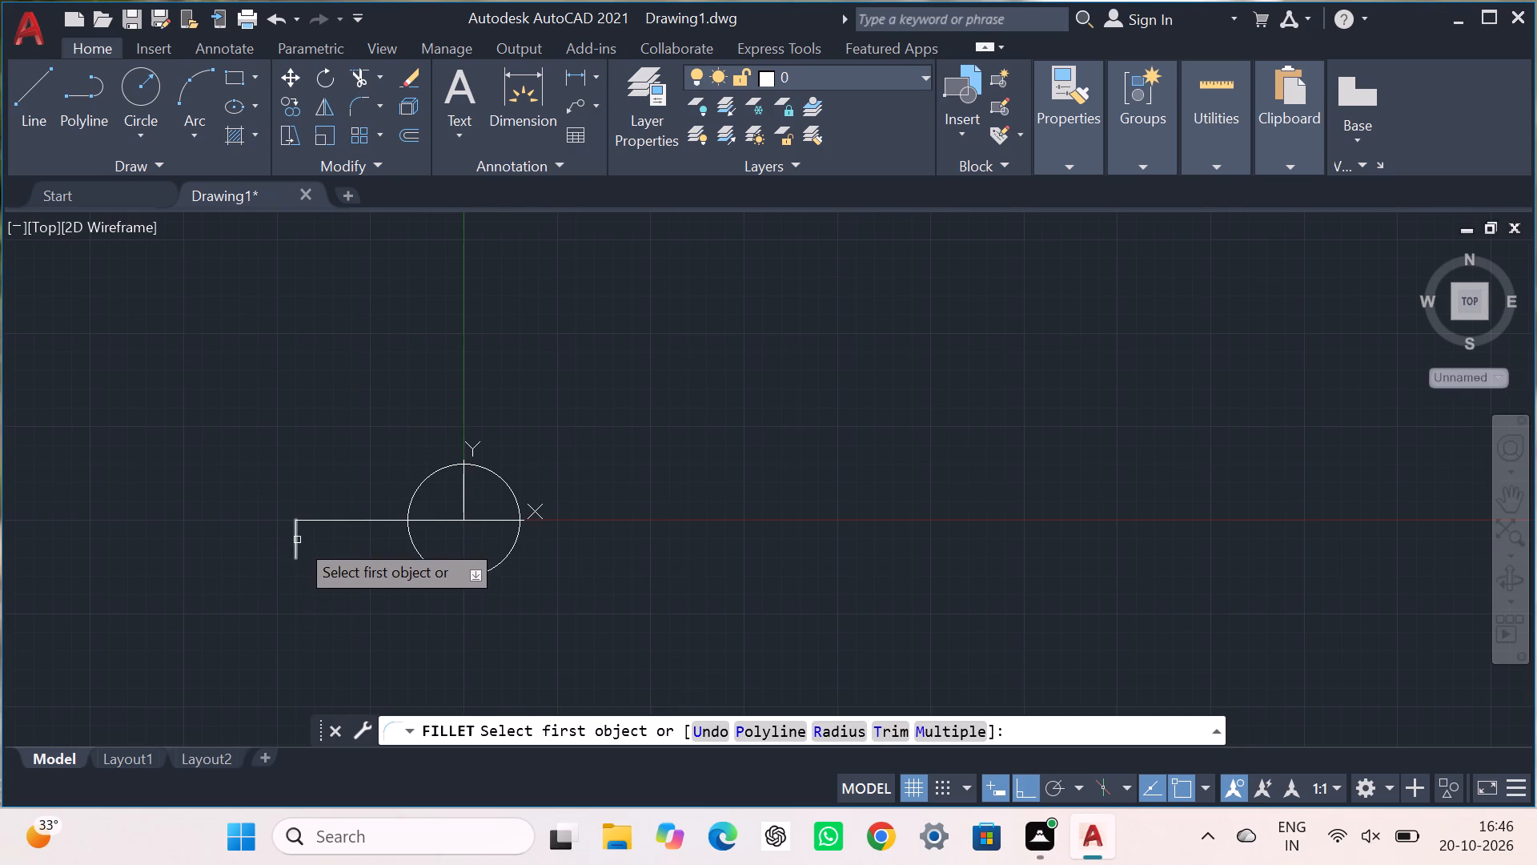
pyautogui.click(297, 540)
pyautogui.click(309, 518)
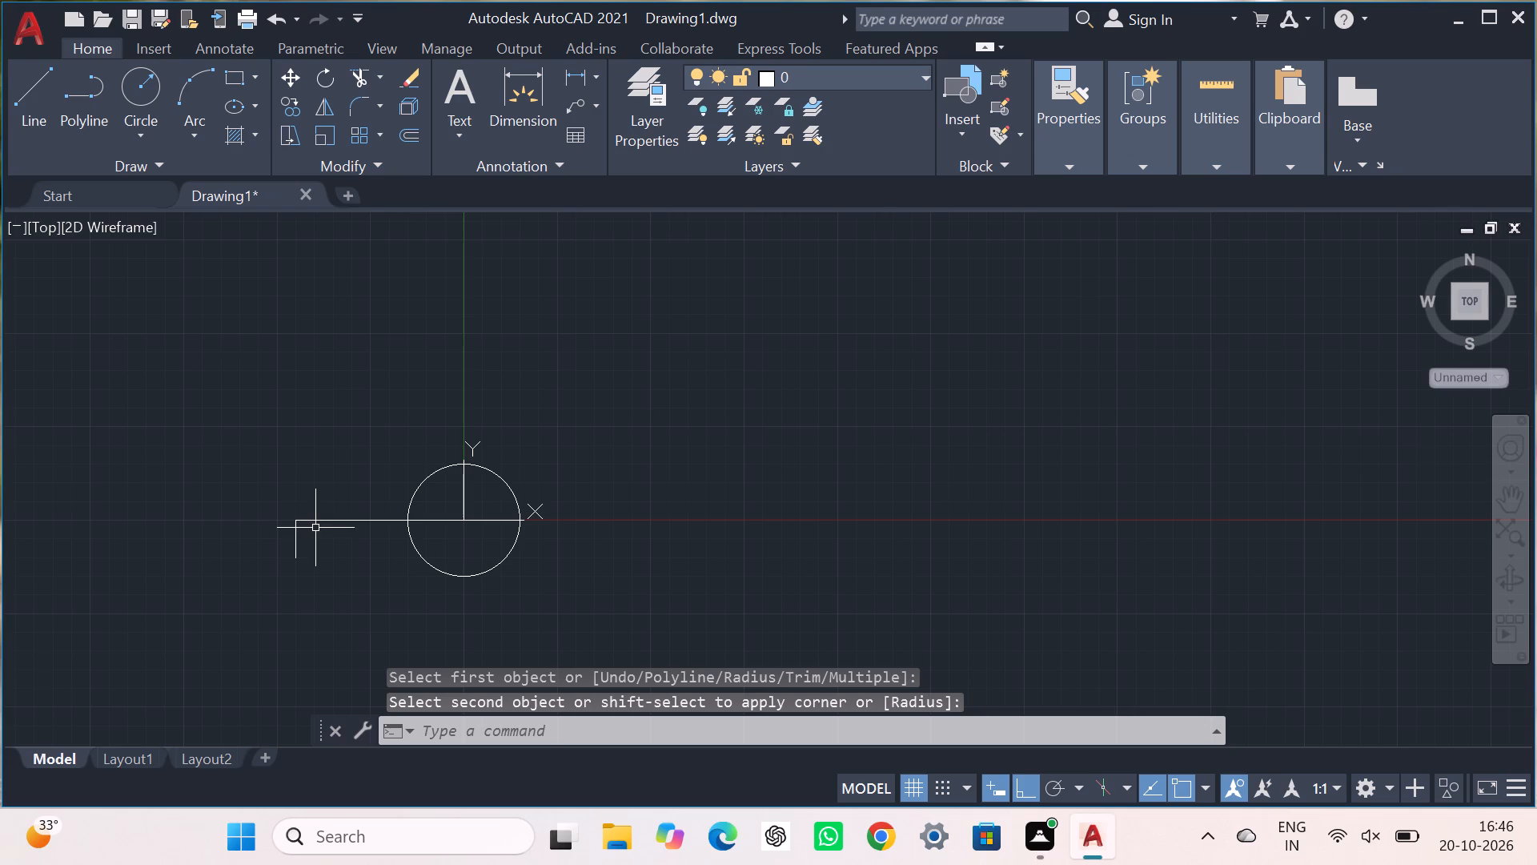
# Fillet the corner between the 90 horizontal line and the 20 vertical line with radius 20.
pyautogui.click(359, 98)
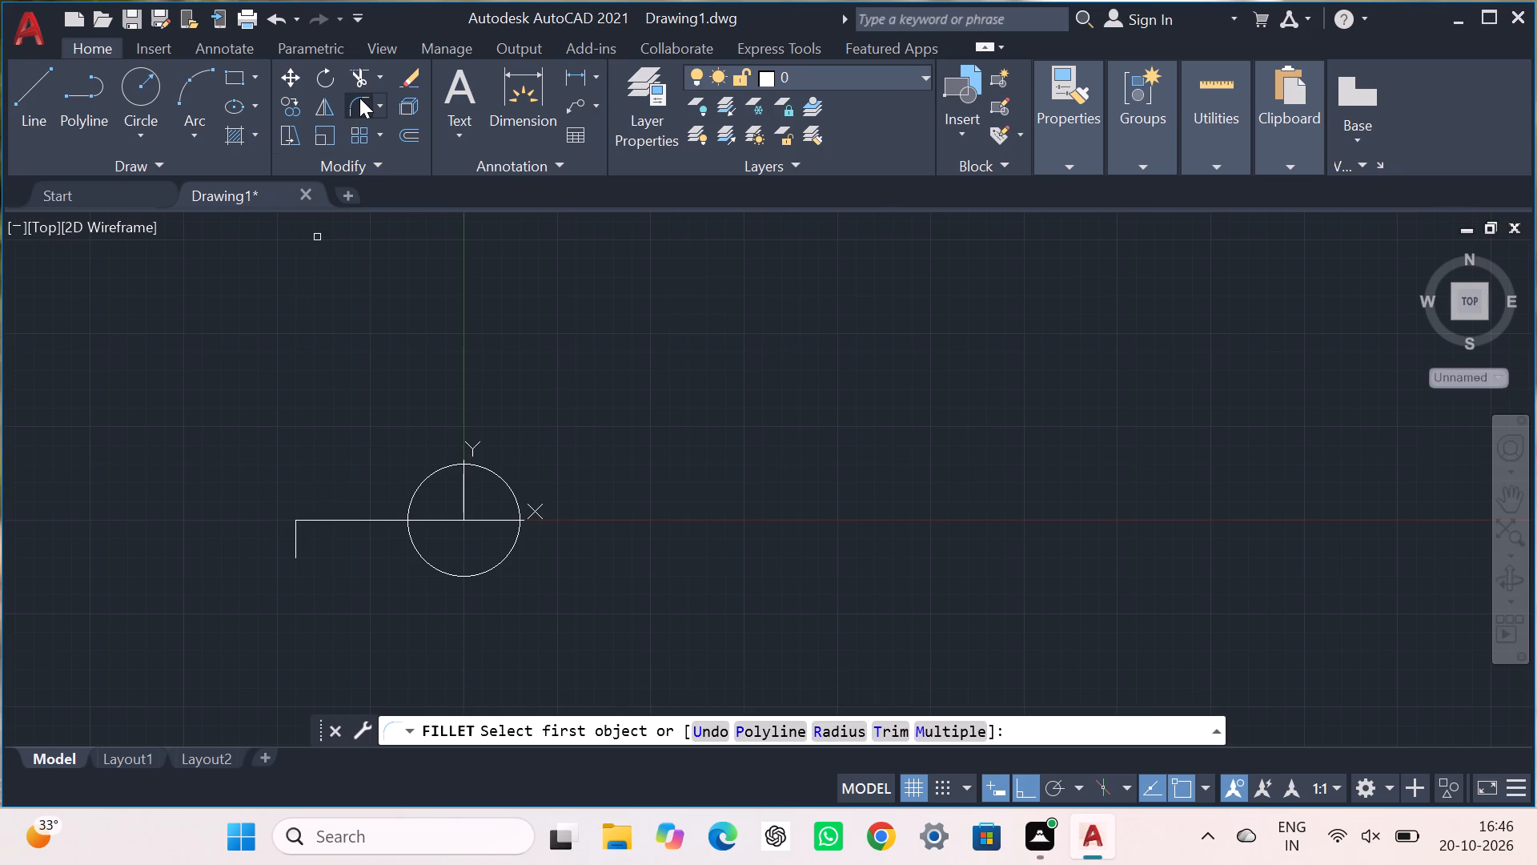
pyautogui.click(836, 732)
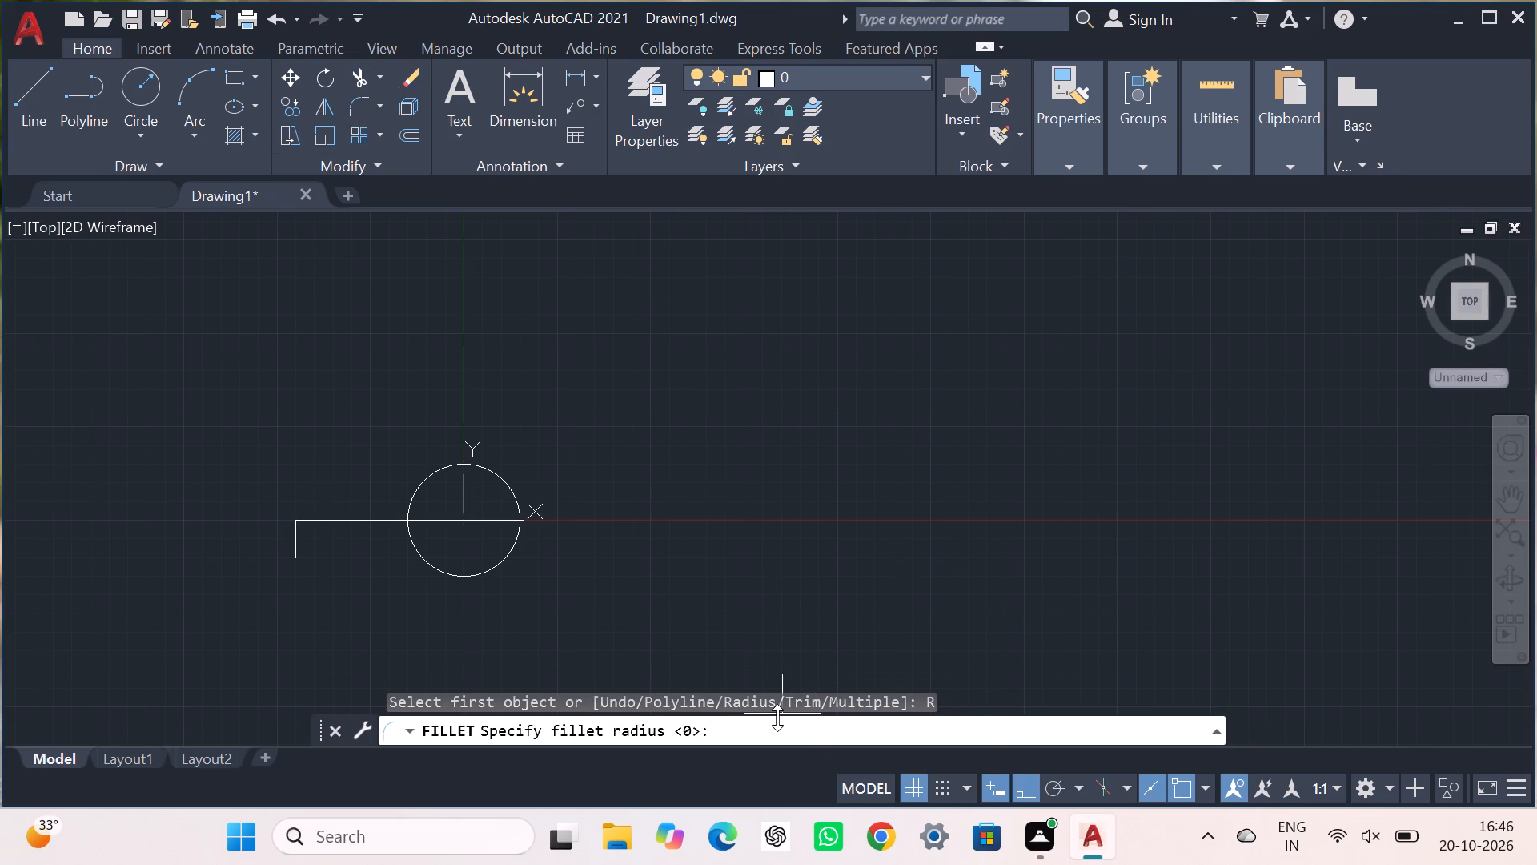
pyautogui.write('89')
pyautogui.press('BackSpace')
pyautogui.press('0')
pyautogui.press('Return')
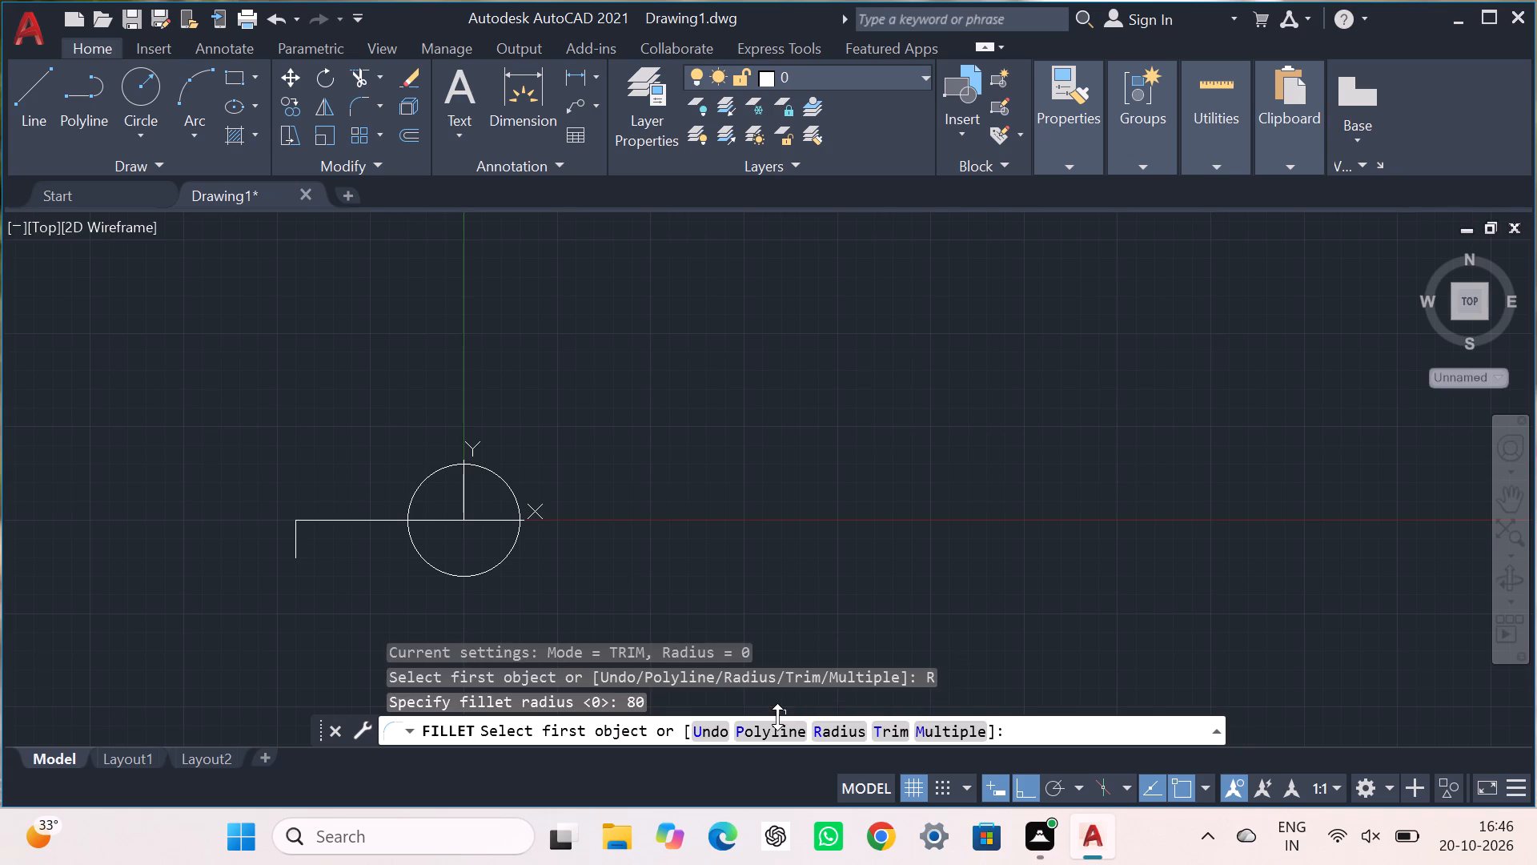
pyautogui.click(295, 541)
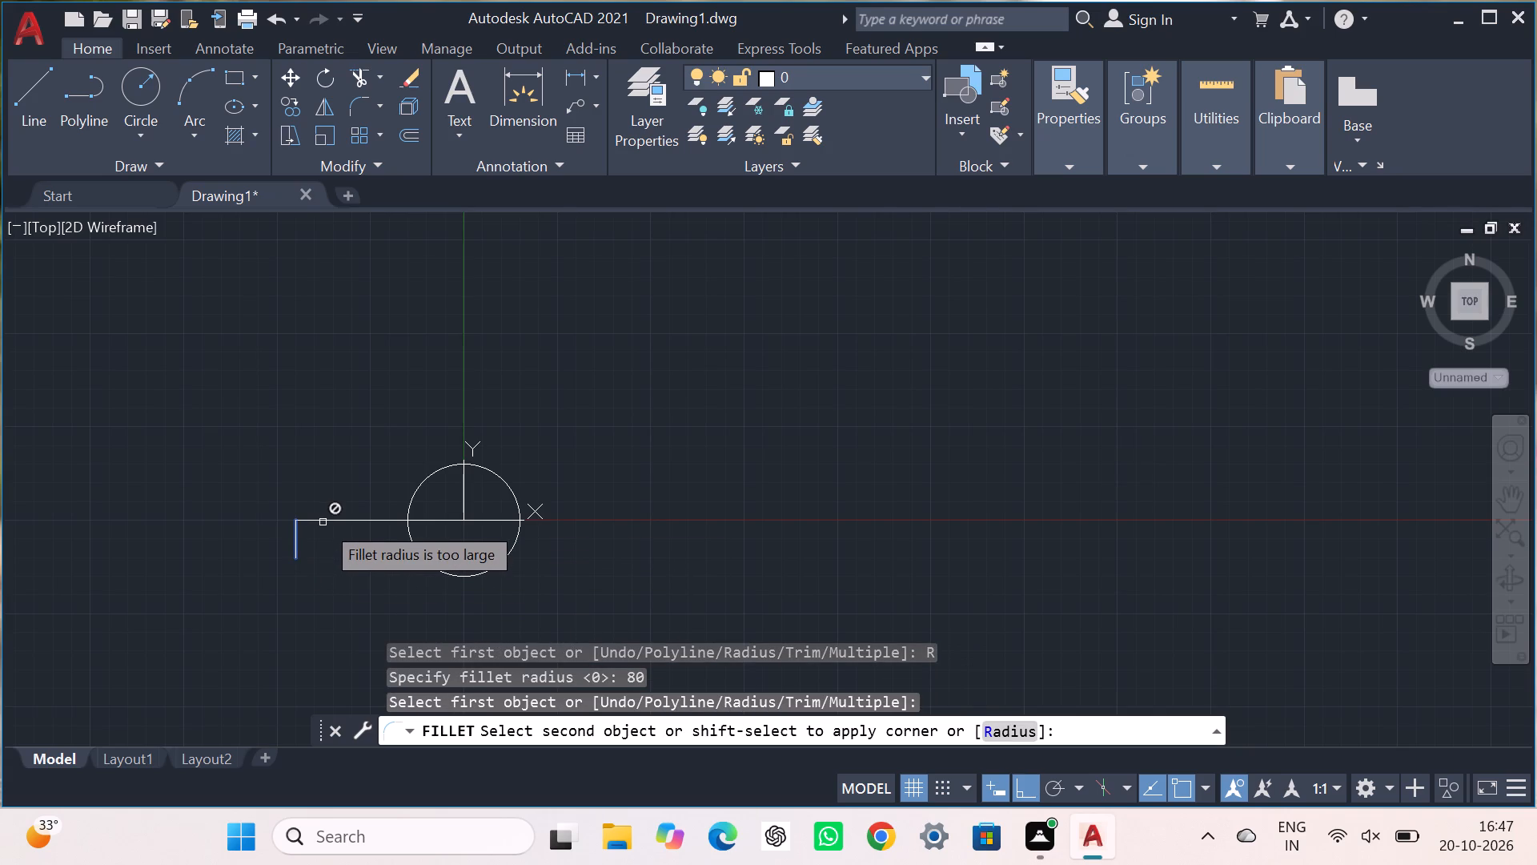
pyautogui.click(989, 724)
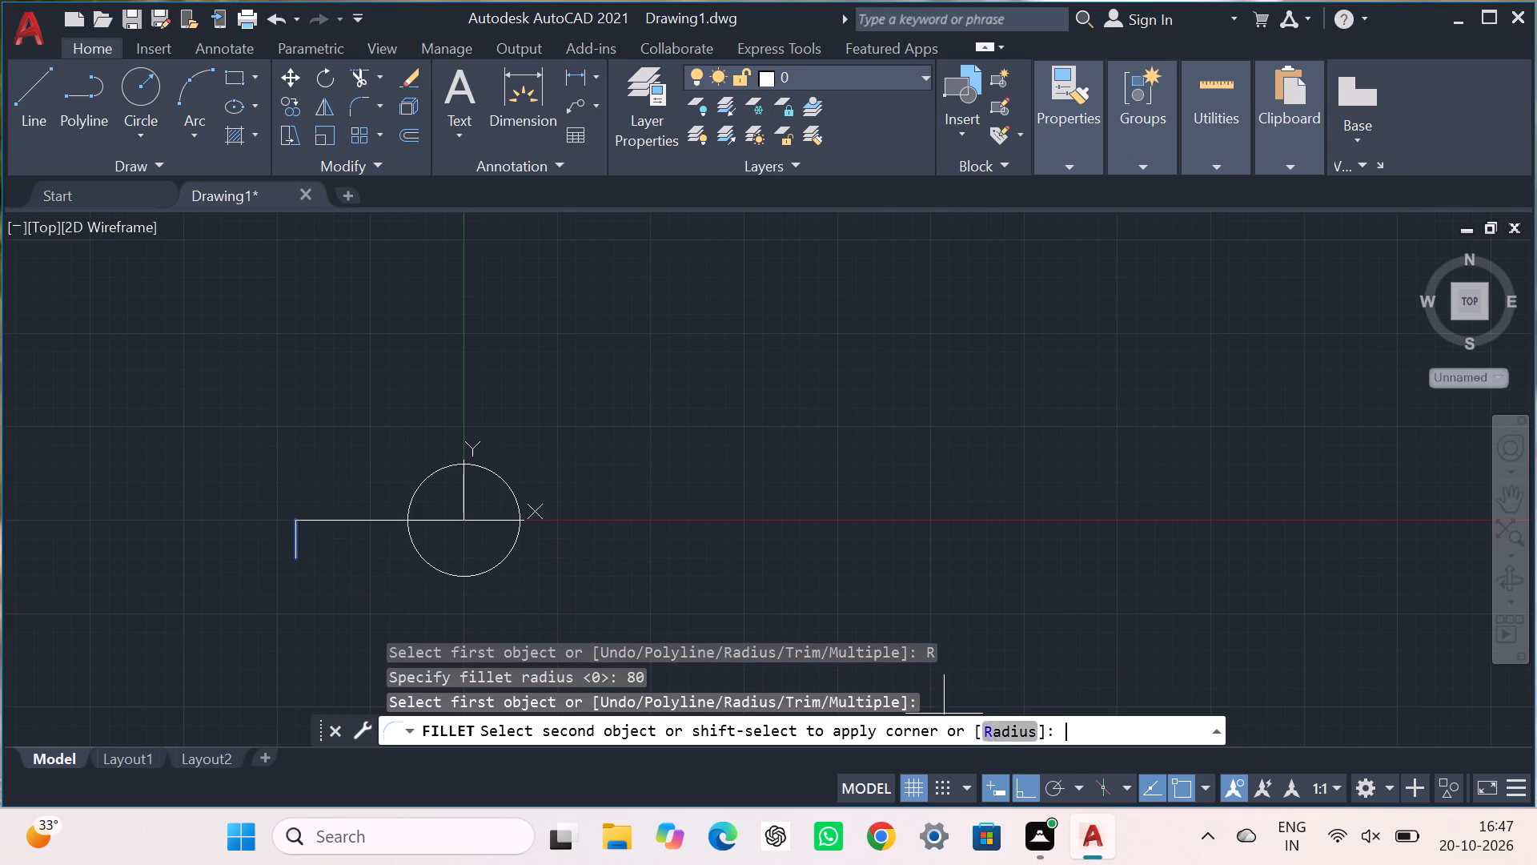
pyautogui.write('20')
pyautogui.press('Return')
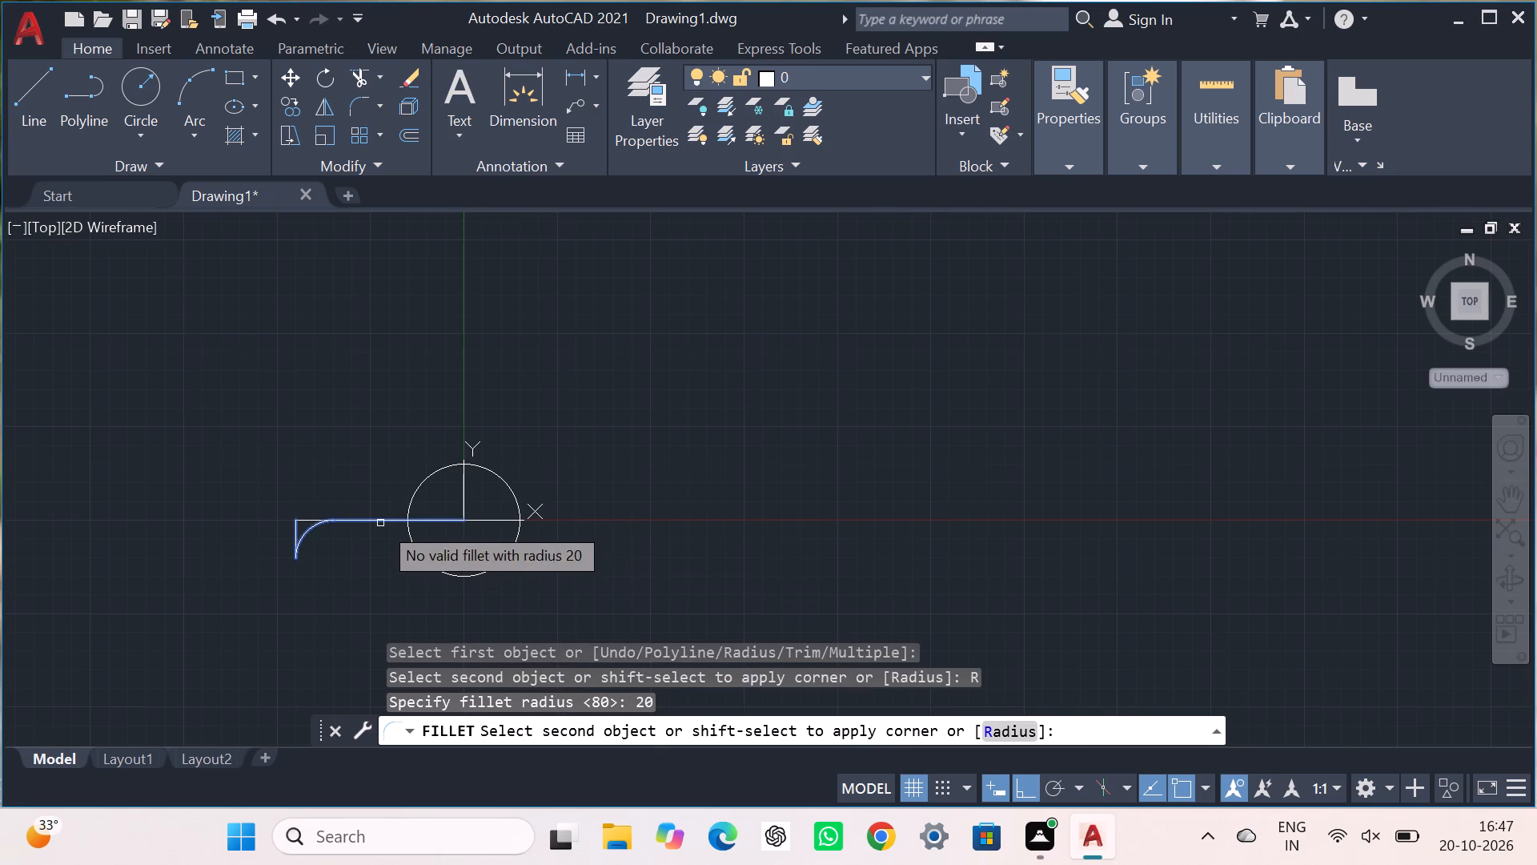
pyautogui.click(380, 523)
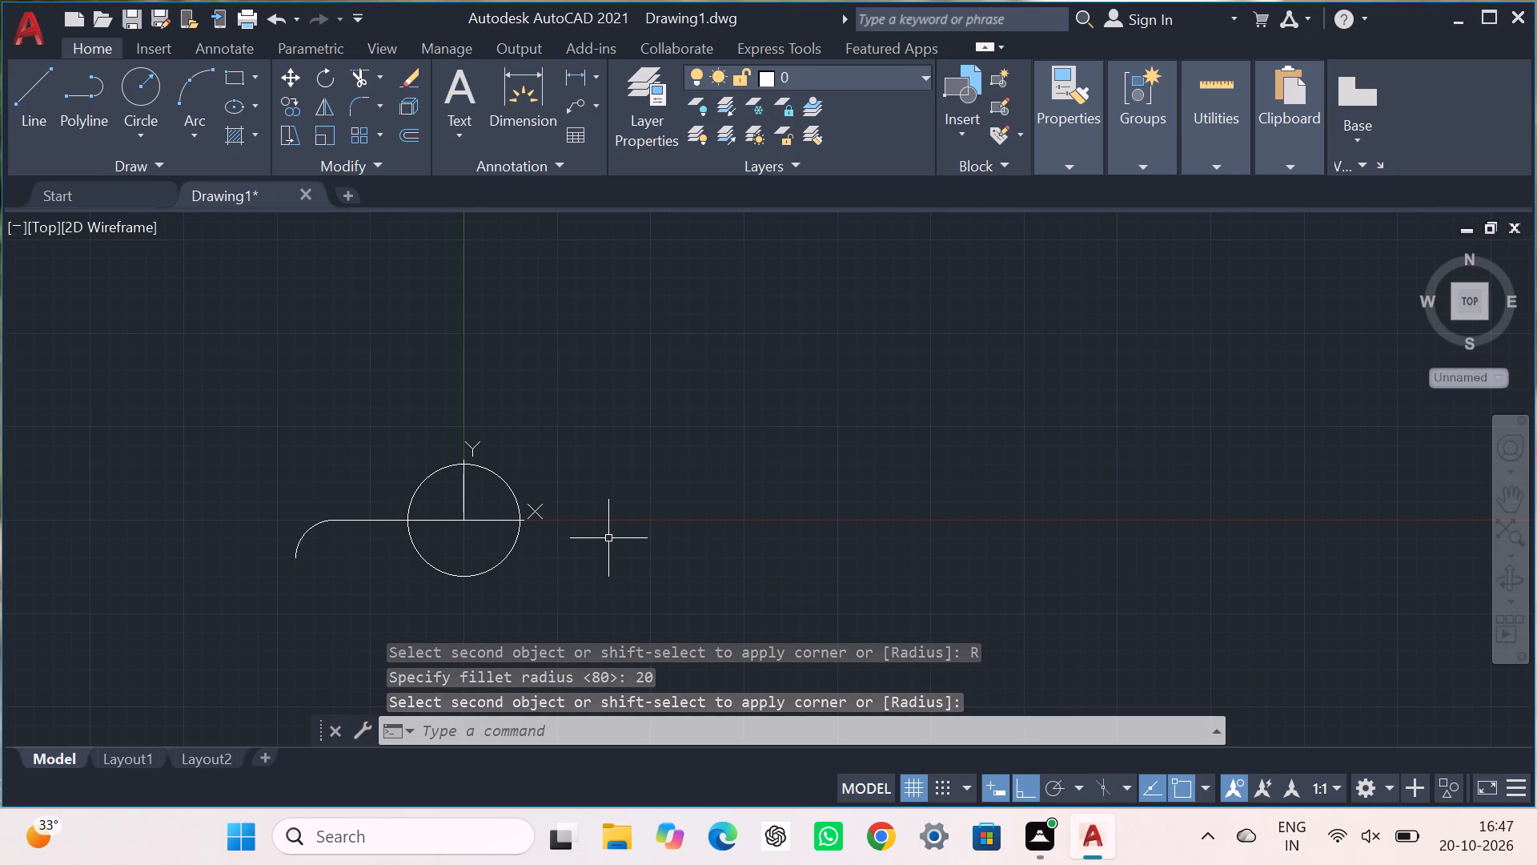
# Draw connected lines from the fillet arc's lower end: 20 down, 60 to the left, and 20 up.
pyautogui.click(24, 86)
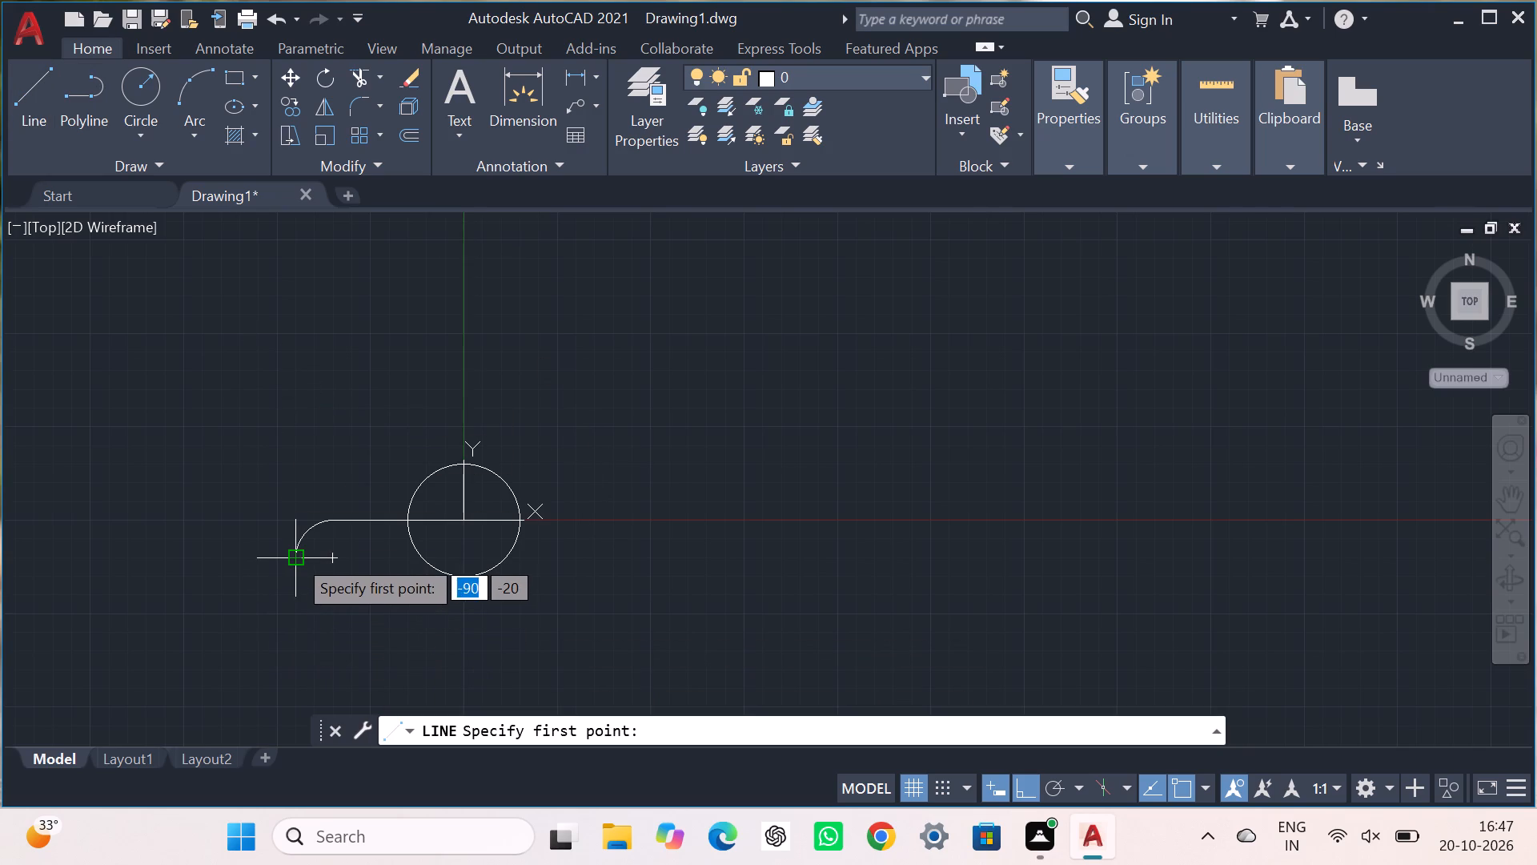
pyautogui.click(295, 556)
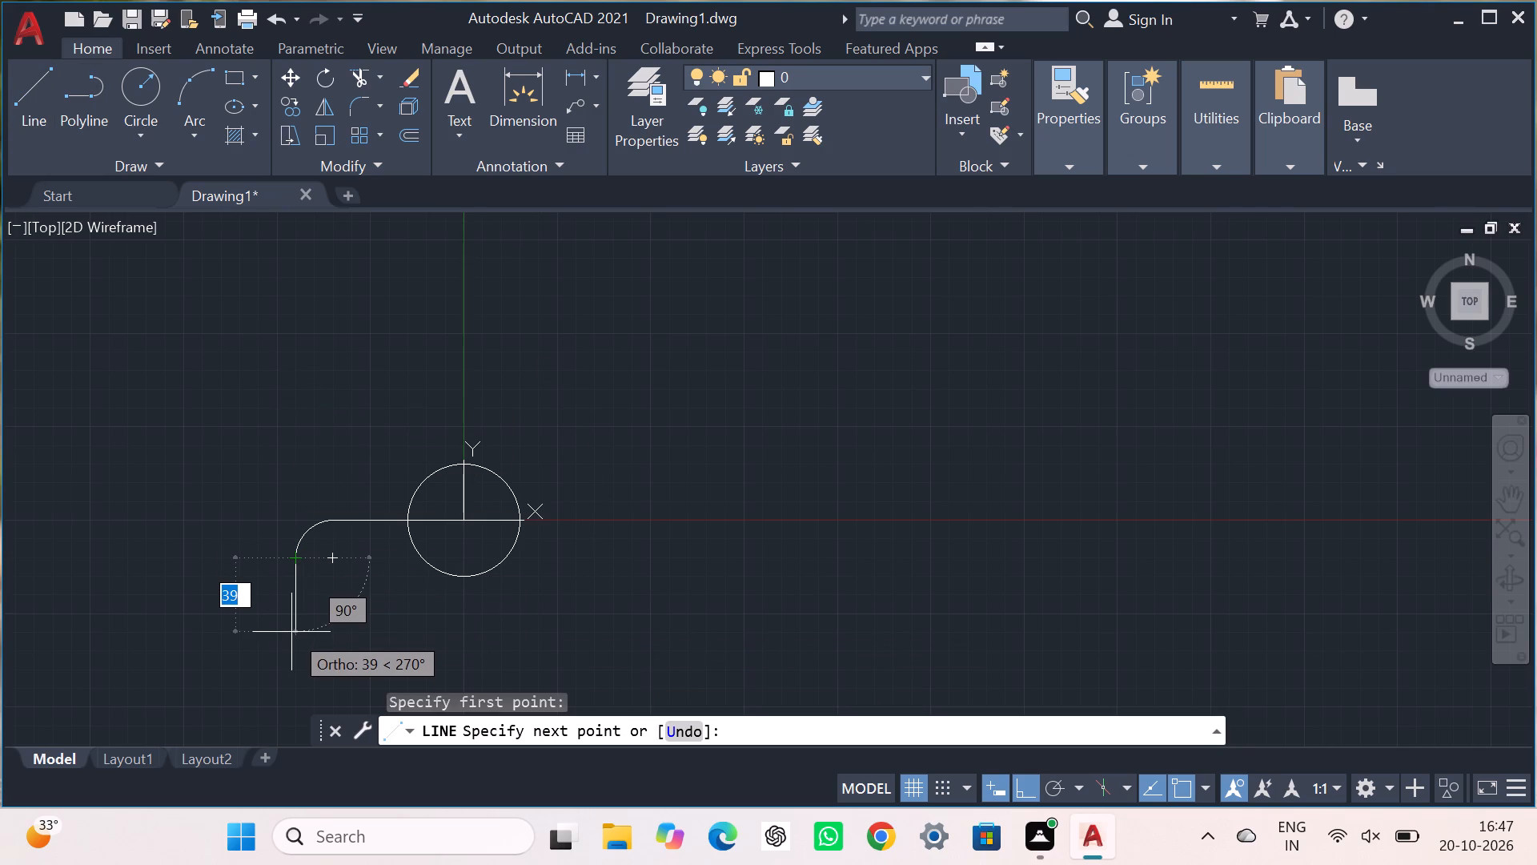
pyautogui.write('20')
pyautogui.press('Return')
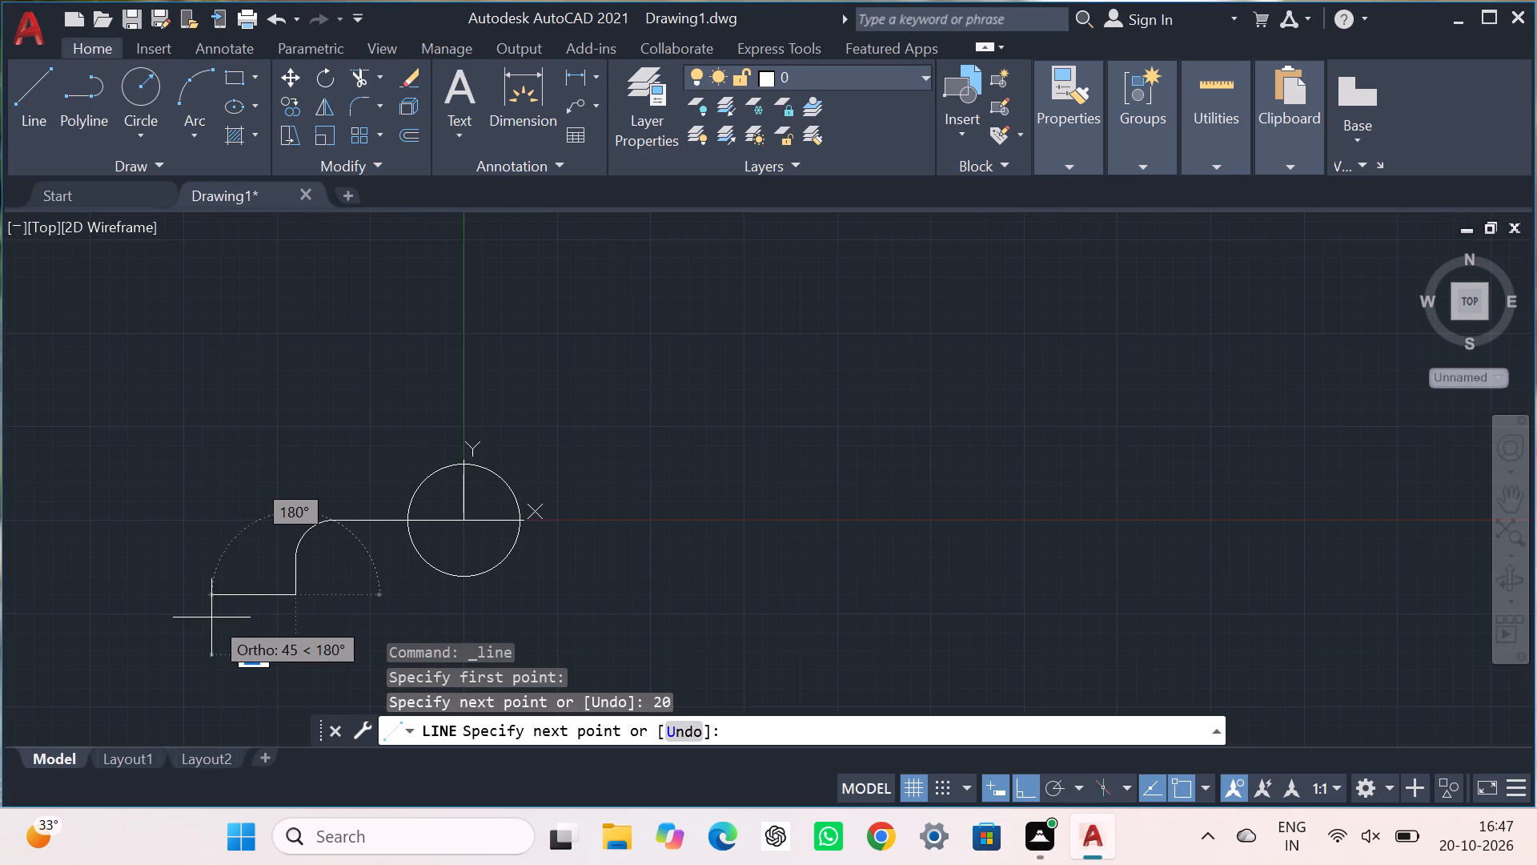
pyautogui.write('60')
pyautogui.press('Return')
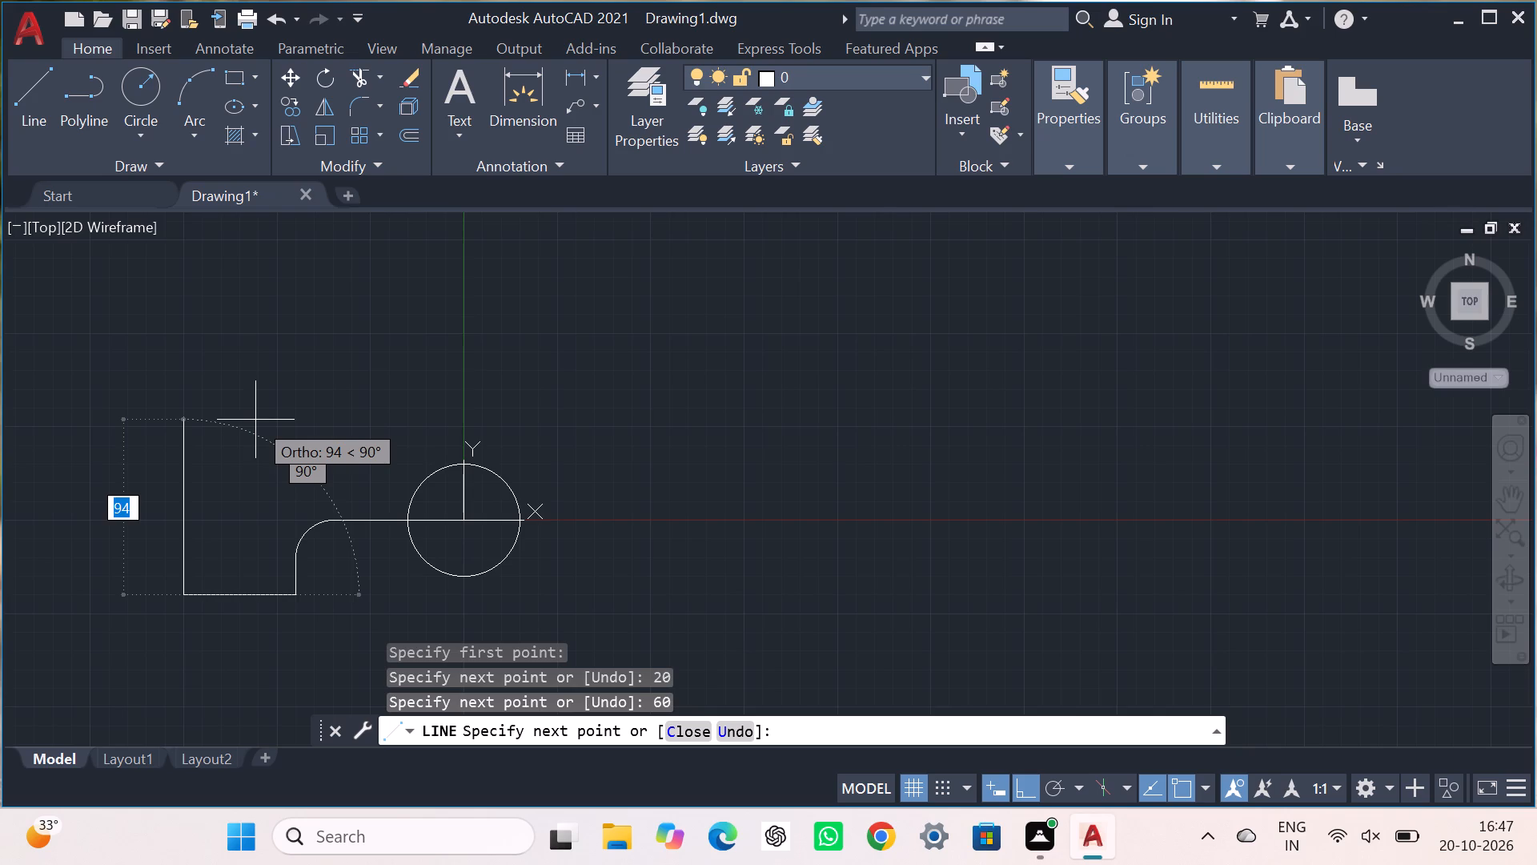
pyautogui.write('20')
pyautogui.press('Return')
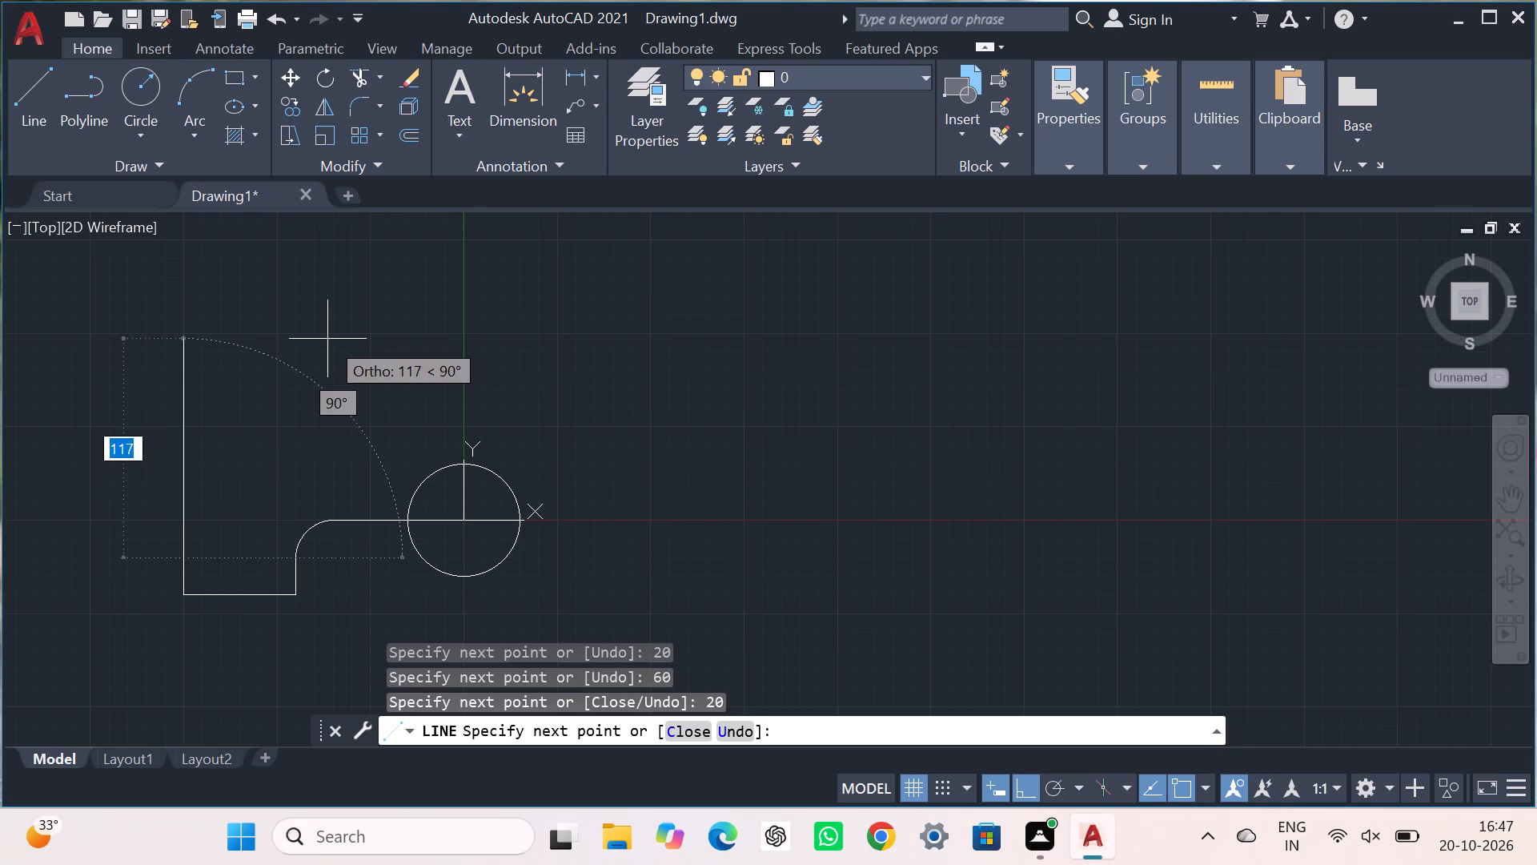
pyautogui.press('Escape')
# Fillet between the horizontal line and the left side of the circle, keeping the radius at 20.
pyautogui.click(362, 98)
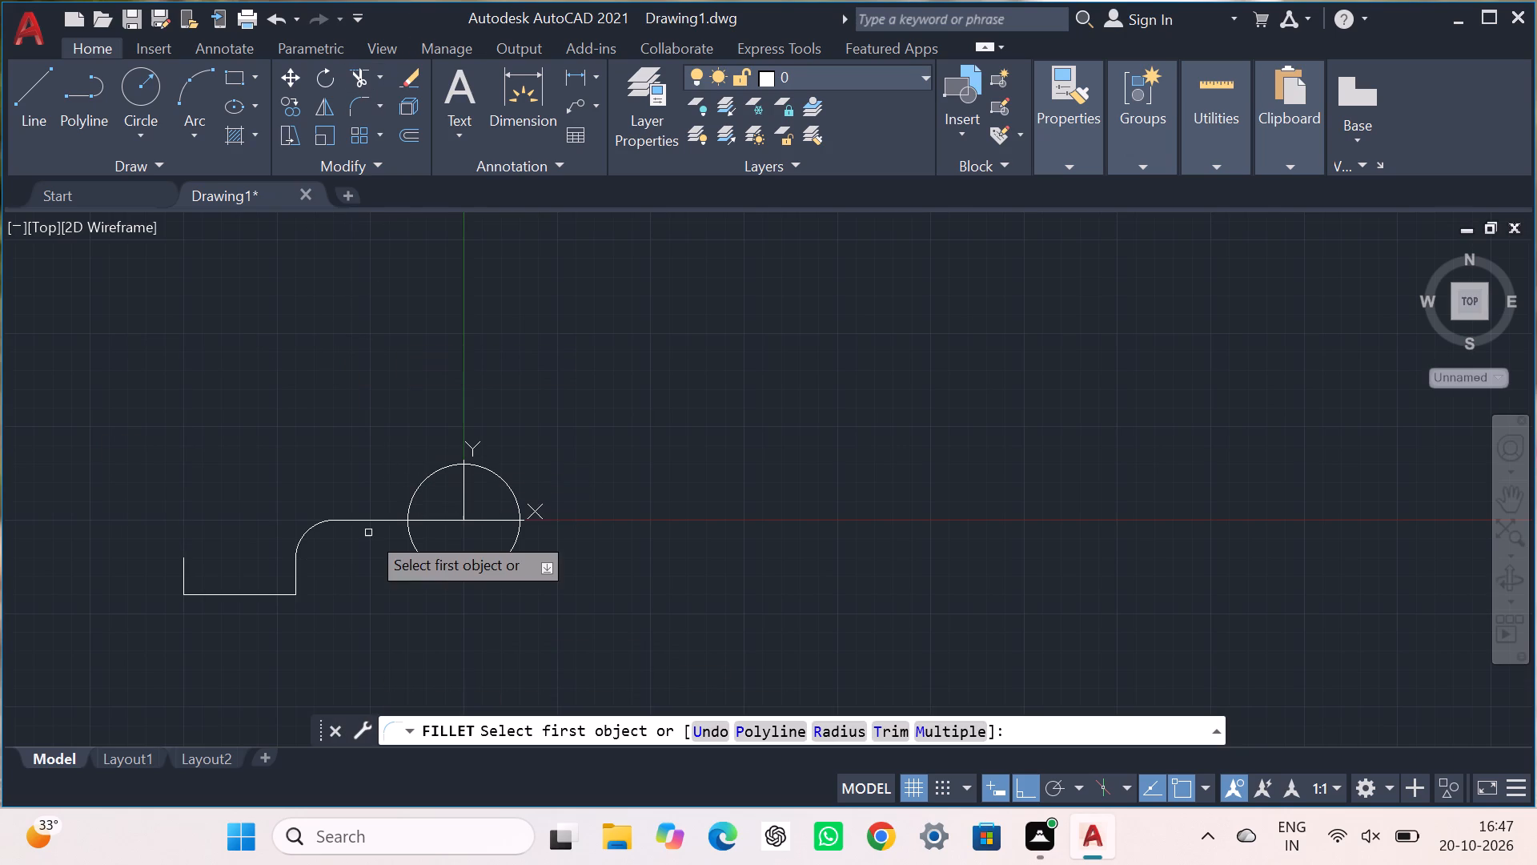
pyautogui.click(832, 737)
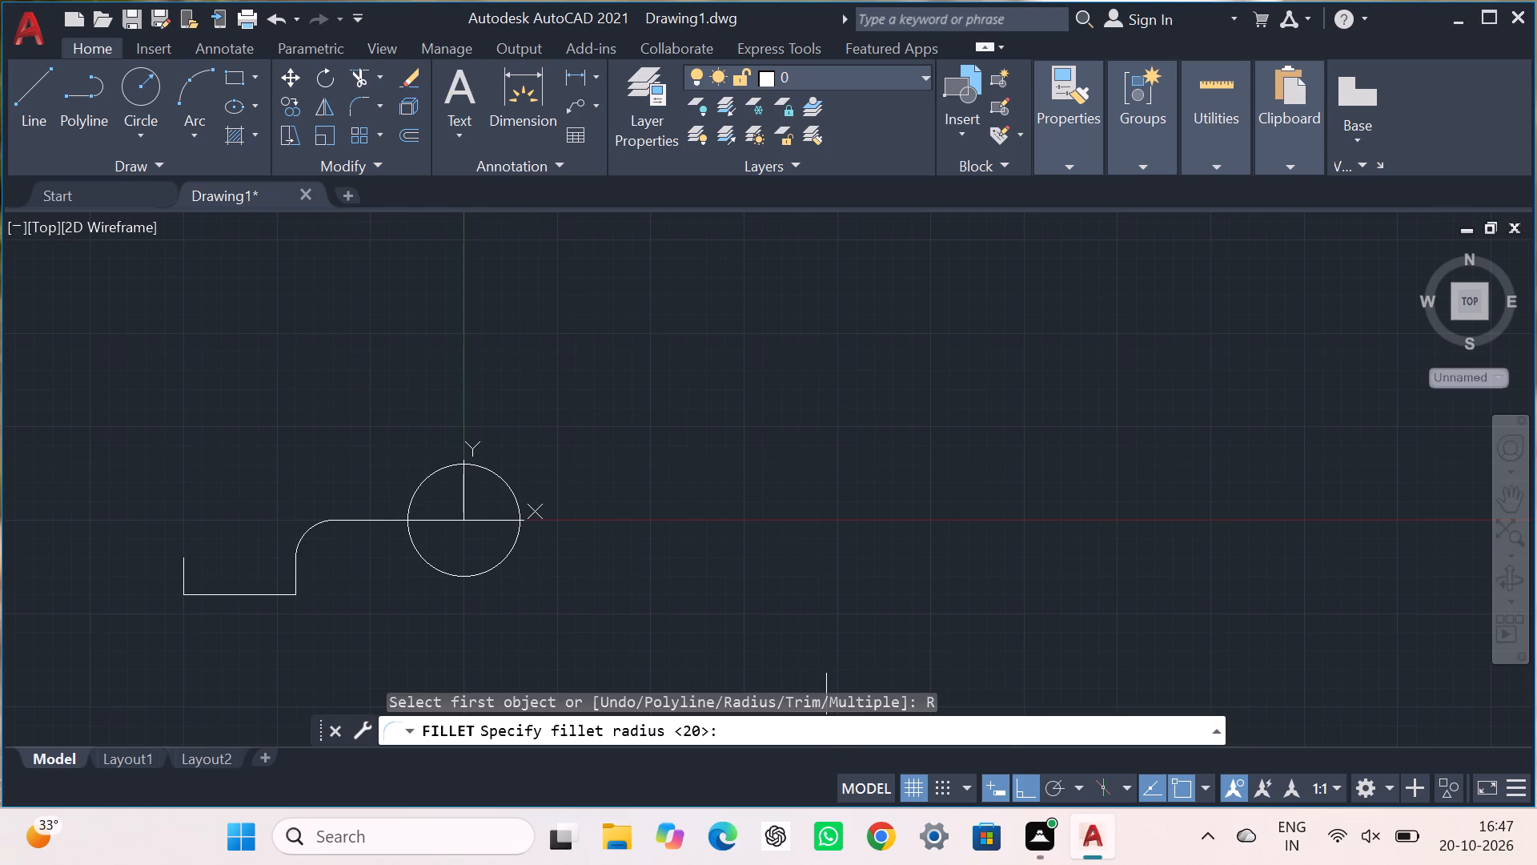
pyautogui.press('Return')
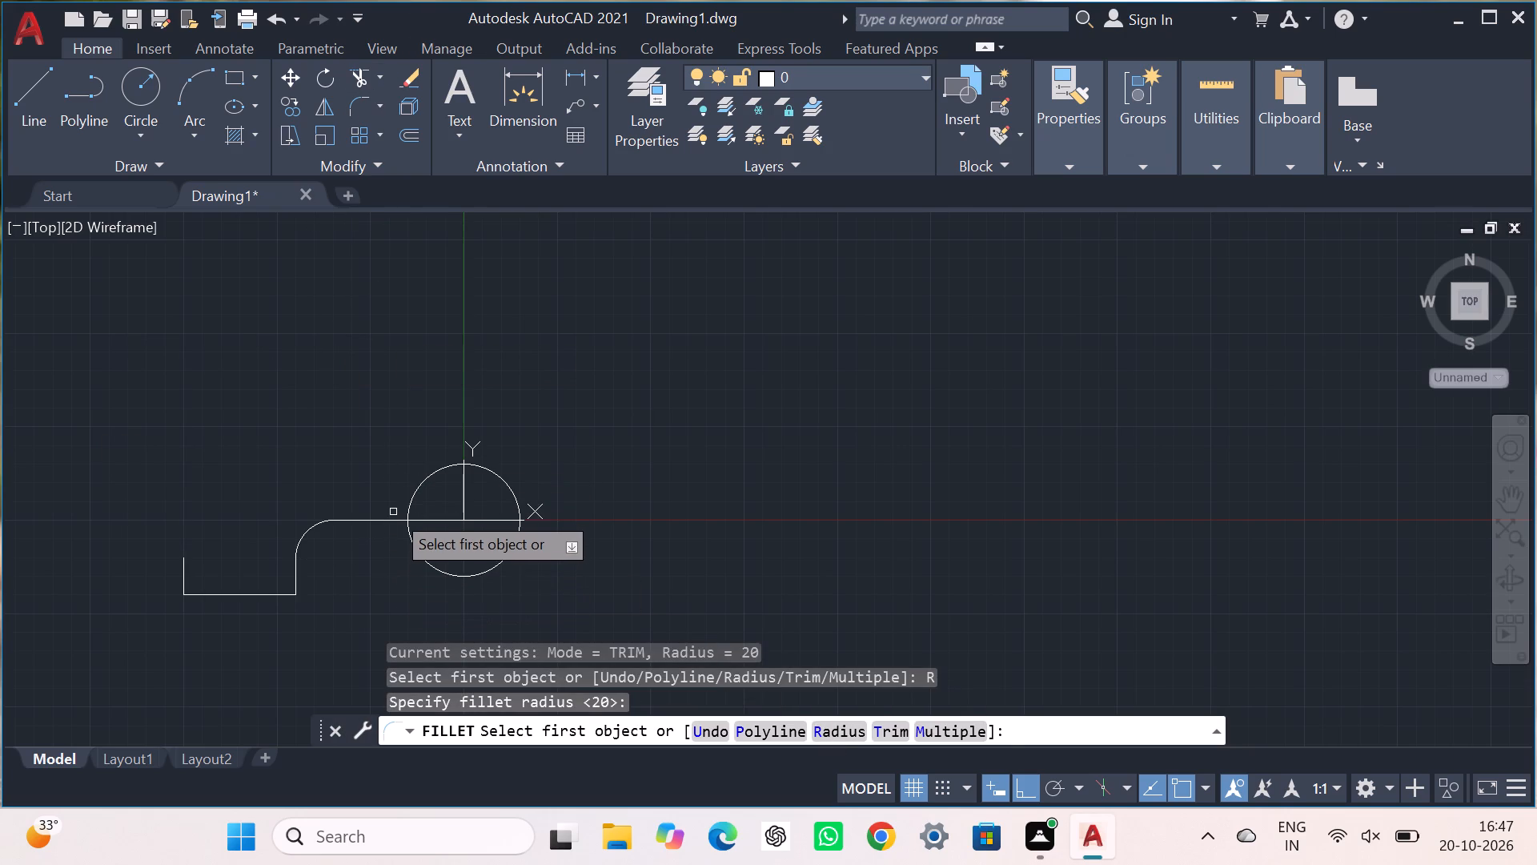
pyautogui.click(390, 523)
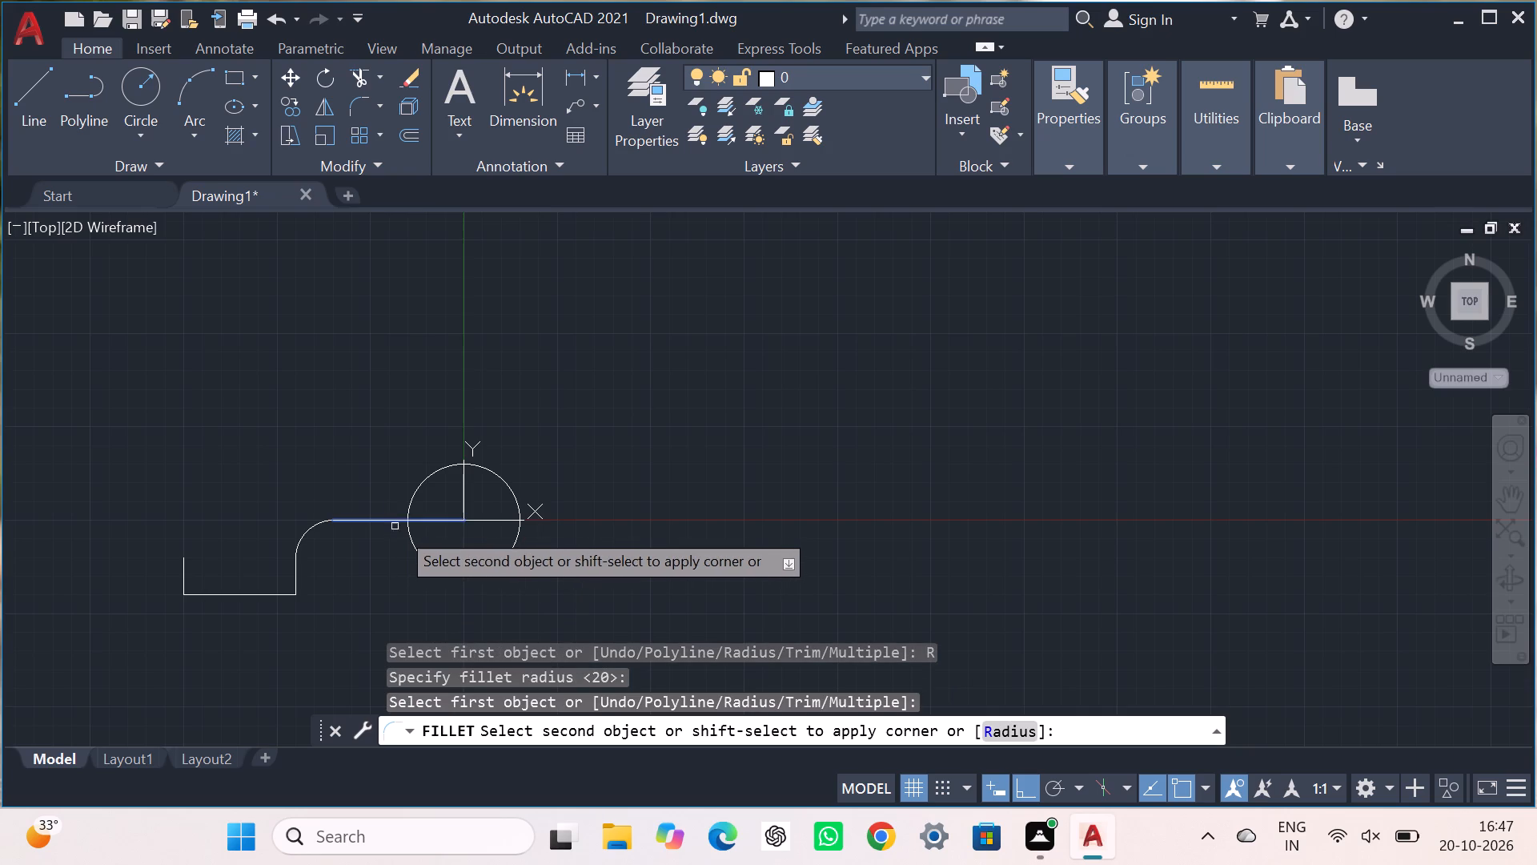
pyautogui.click(408, 537)
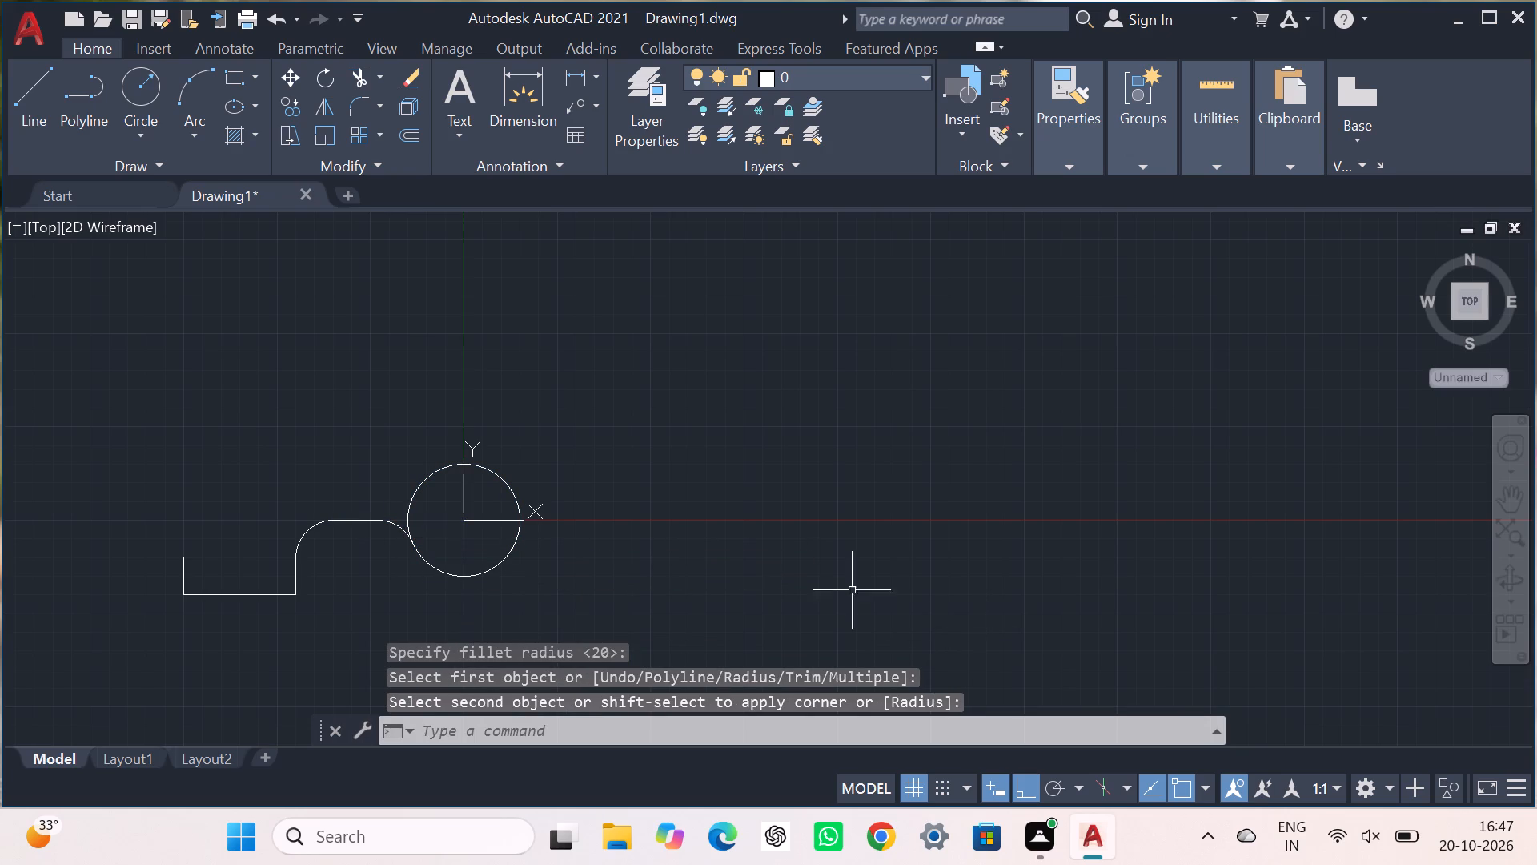
pyautogui.press('Escape')
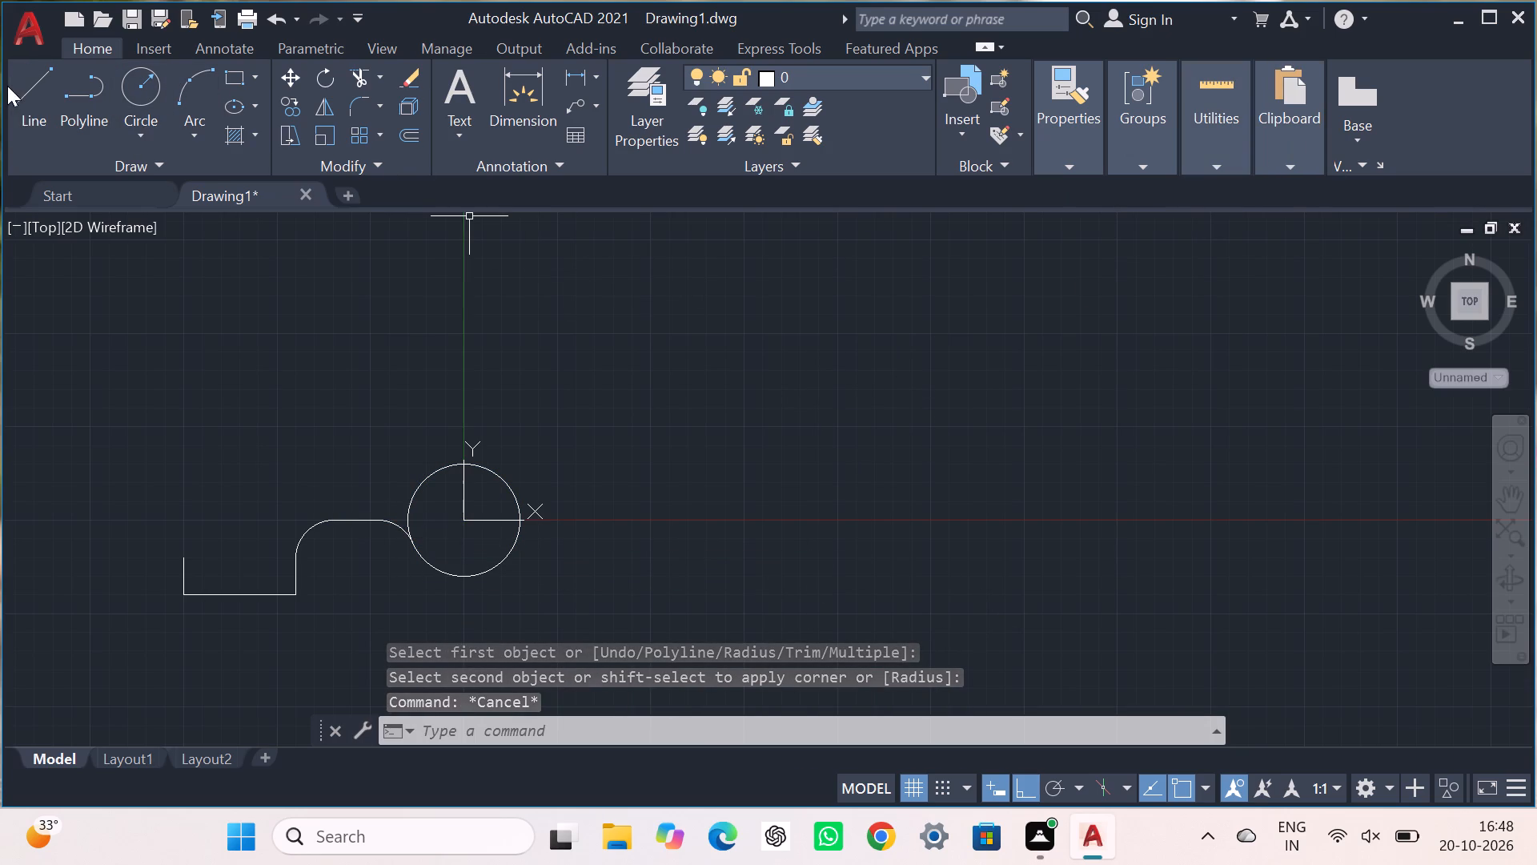
# Draw a horizontal line 150 long from the circle's centre to the right.
pyautogui.click(34, 86)
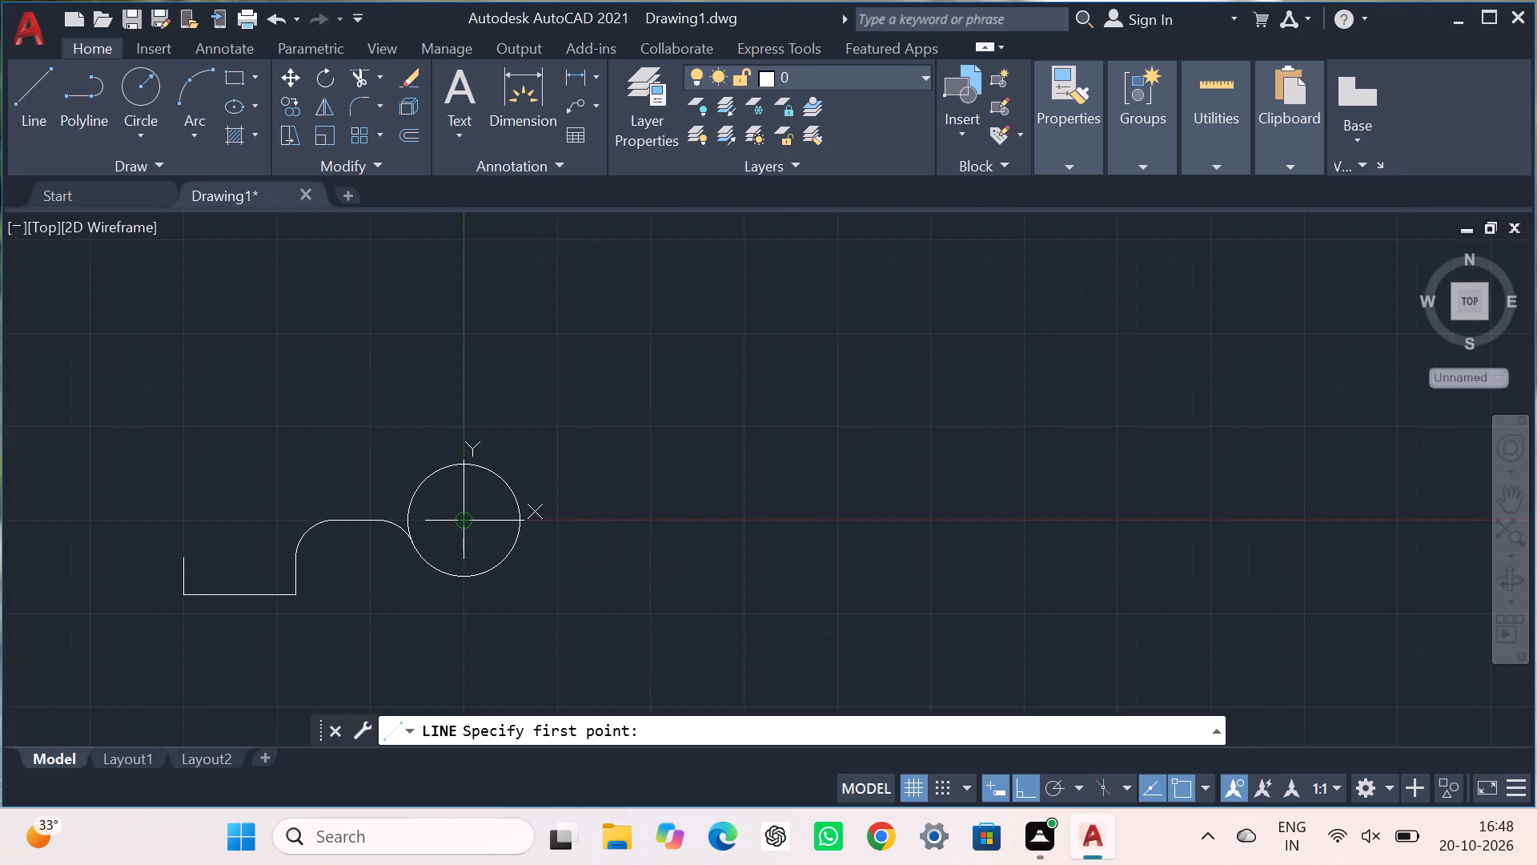
pyautogui.click(461, 519)
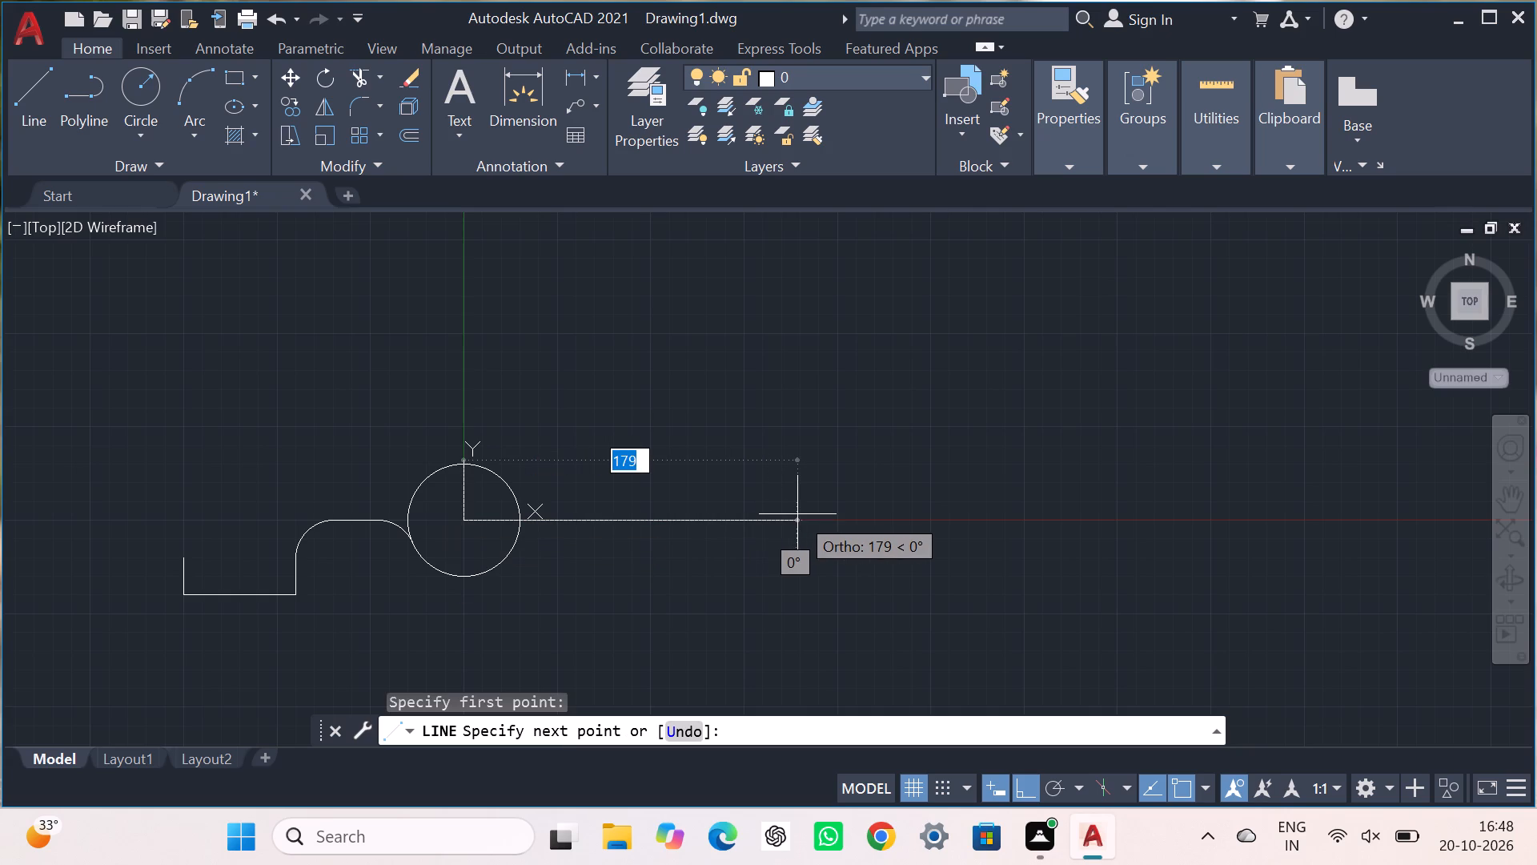
pyautogui.write('150')
pyautogui.press('Return')
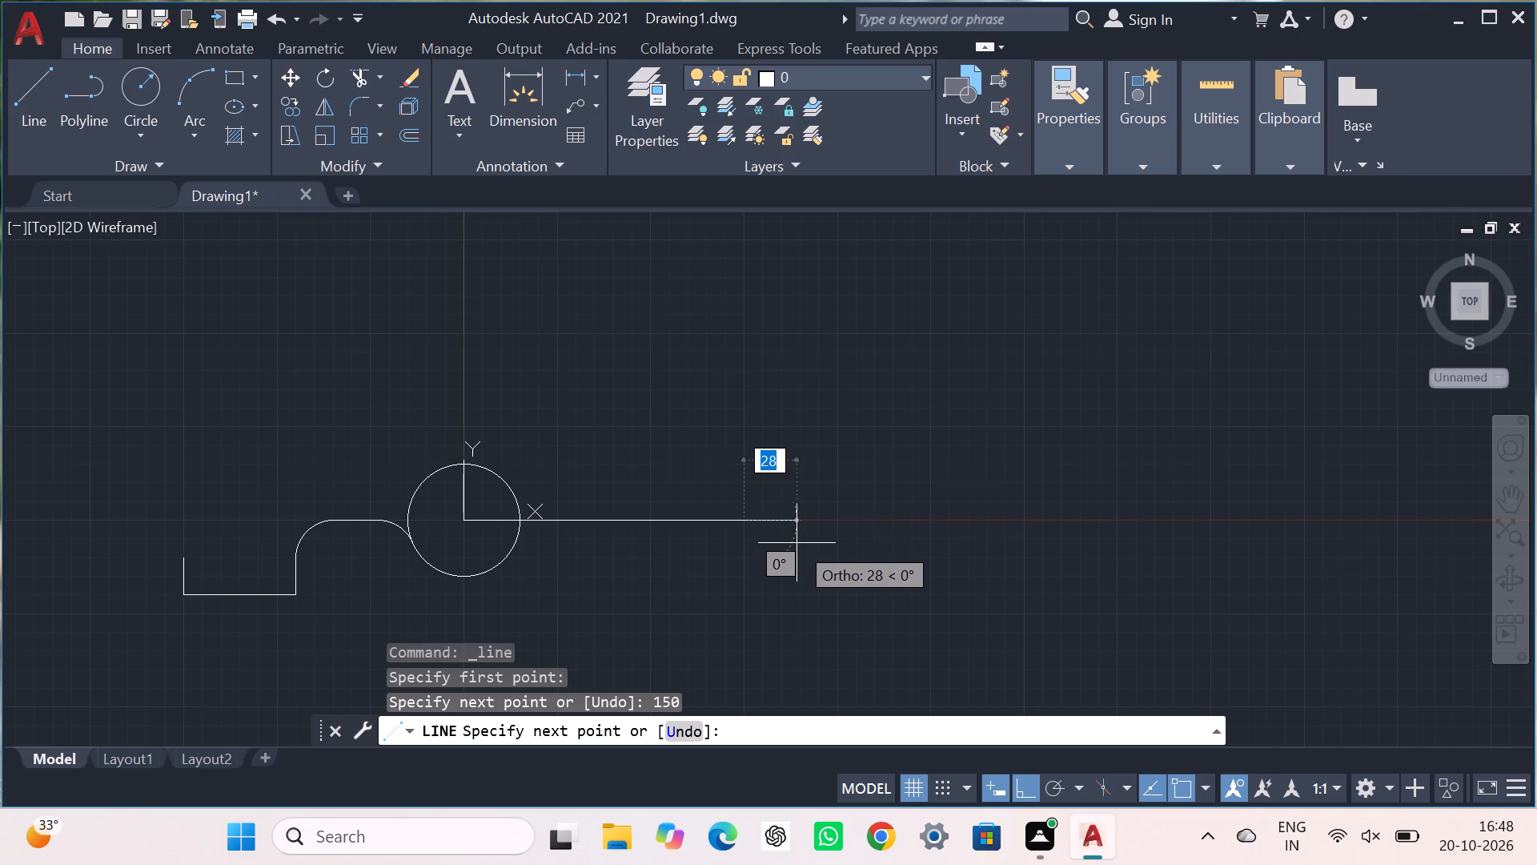
pyautogui.press('Escape')
# Draw connected lines from the 150 line's right end: 10 down, 20 right, 80 up, 20 left and 10 down.
pyautogui.click(51, 94)
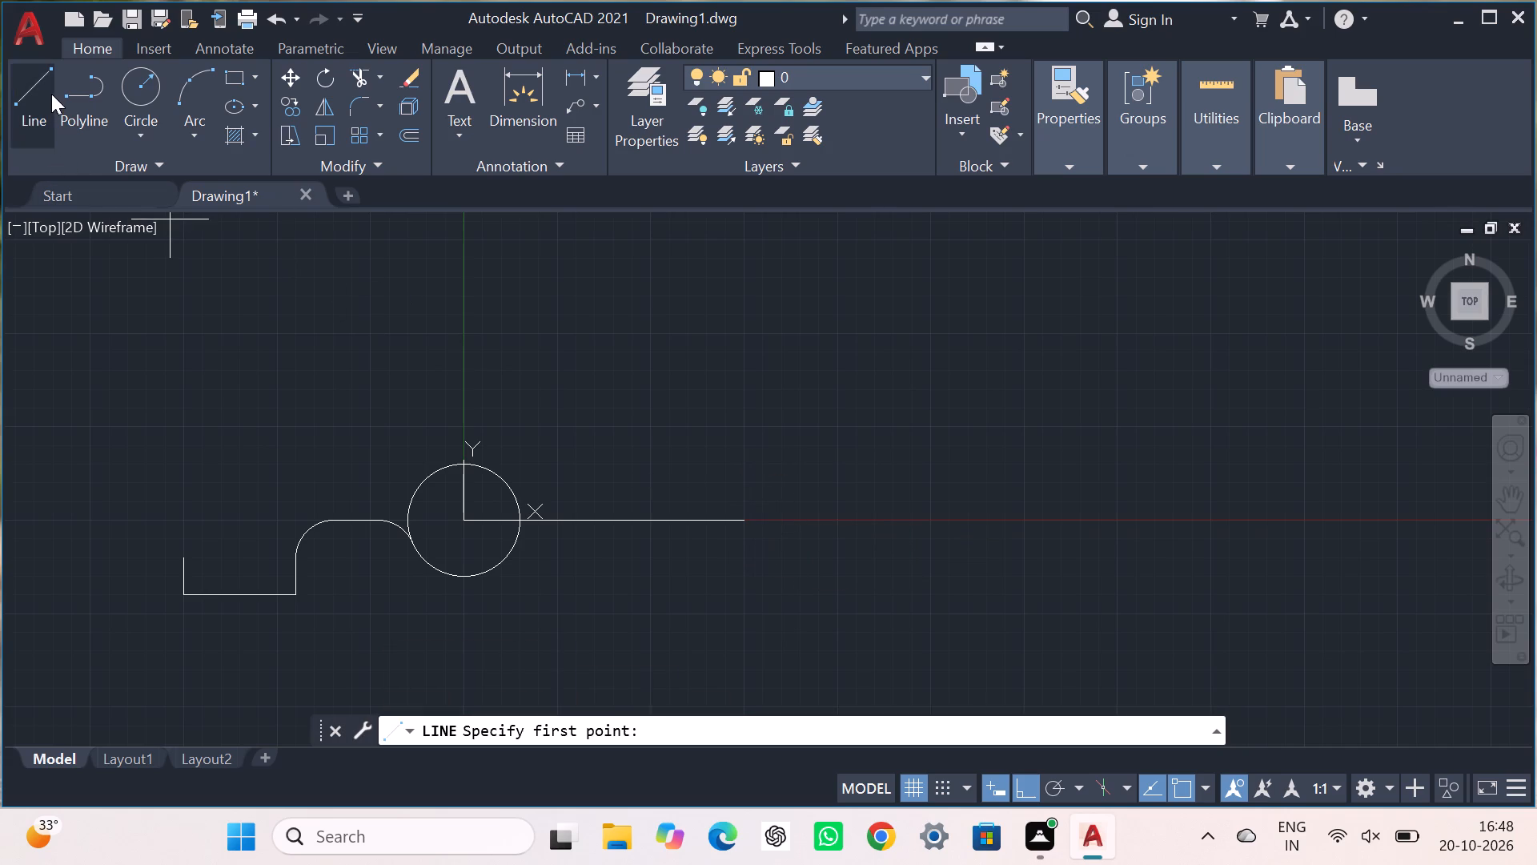
pyautogui.click(740, 521)
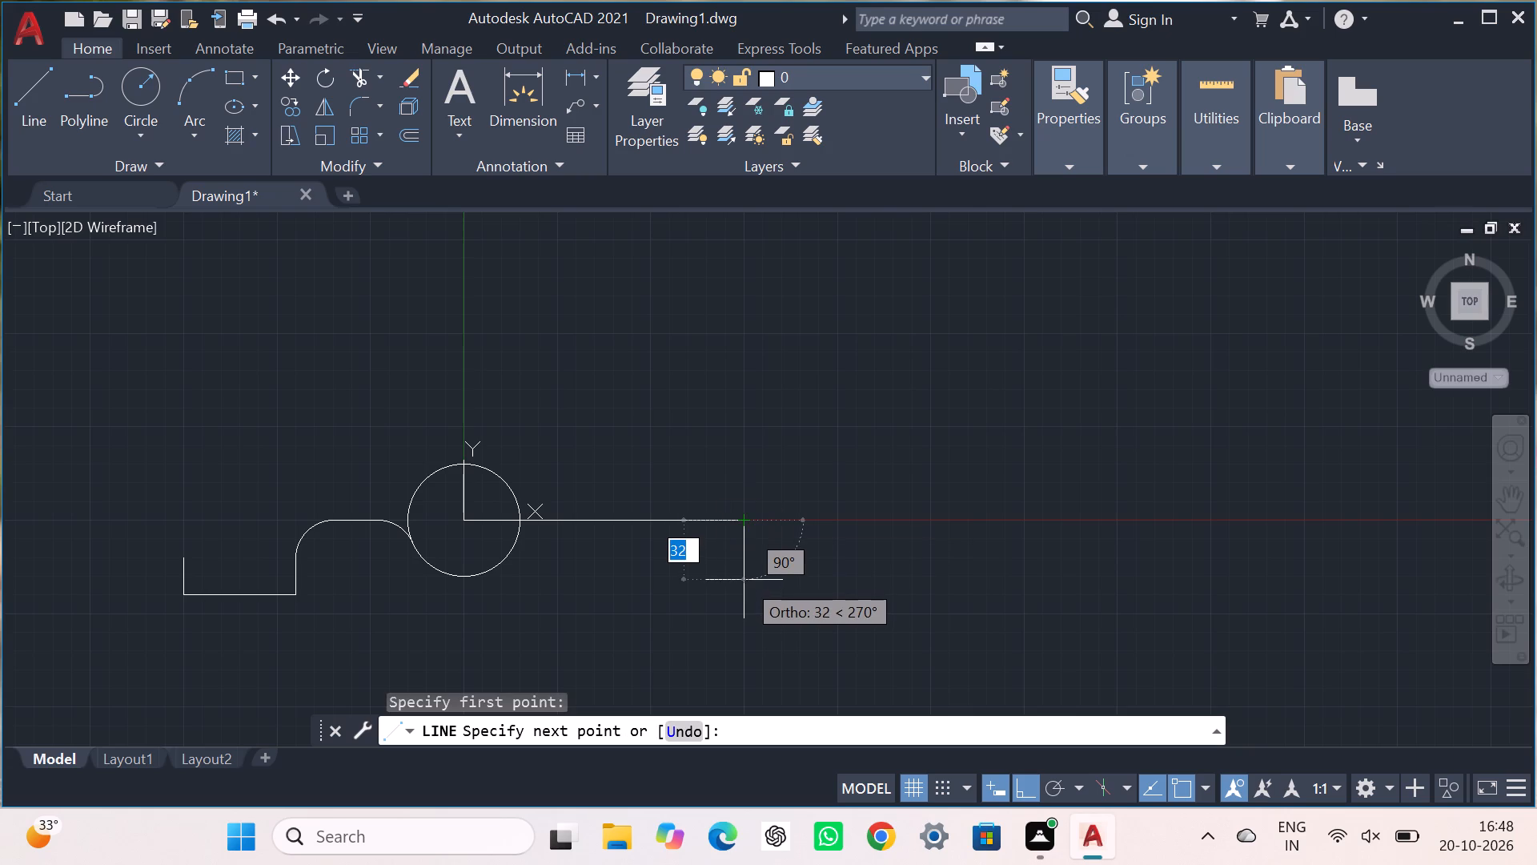
pyautogui.write('10')
pyautogui.press('Return')
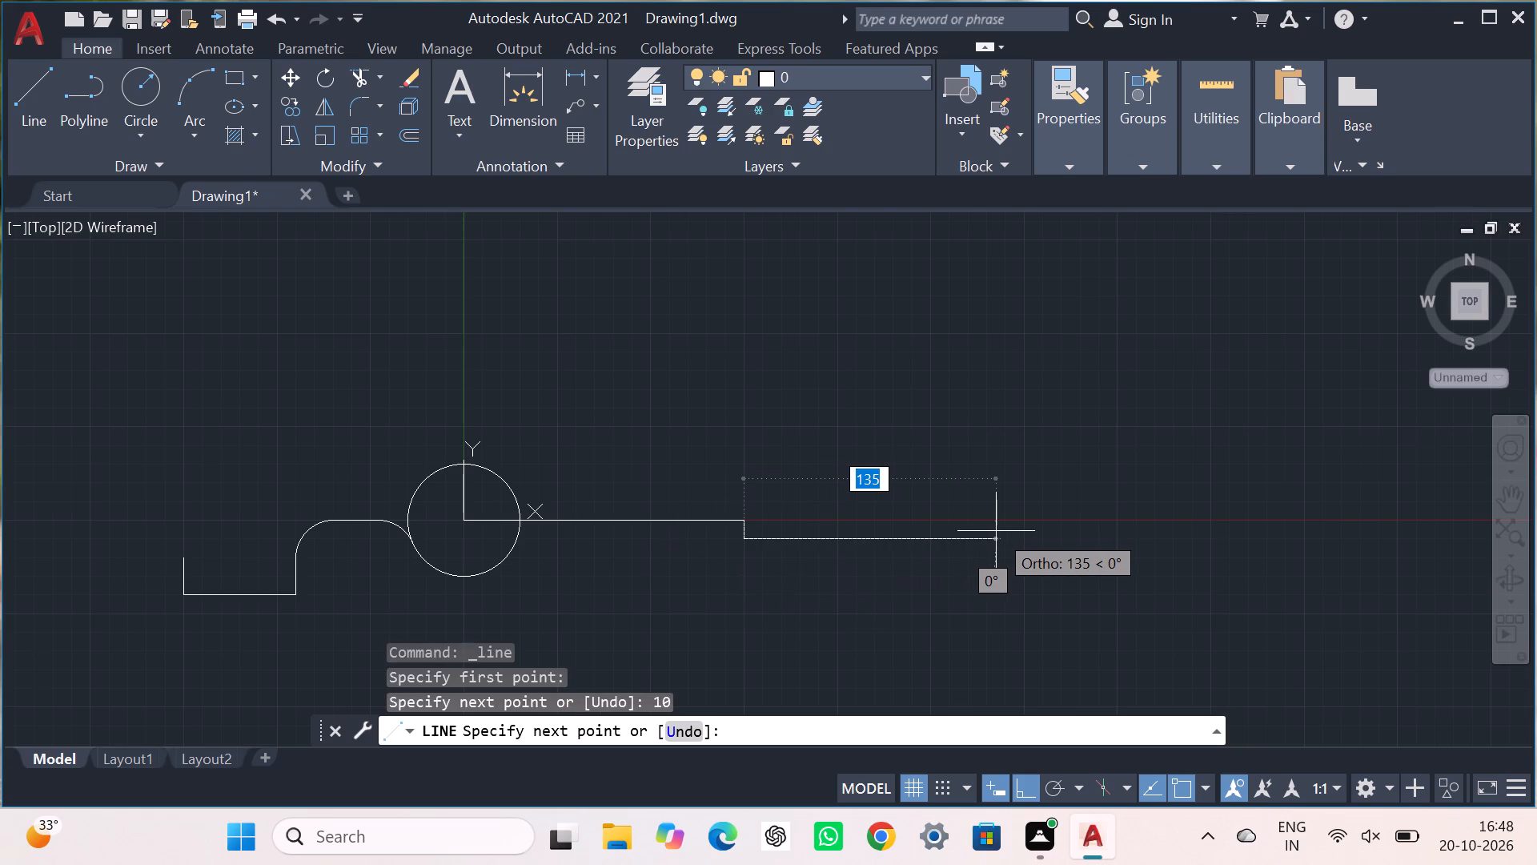
pyautogui.write('20')
pyautogui.press('Return')
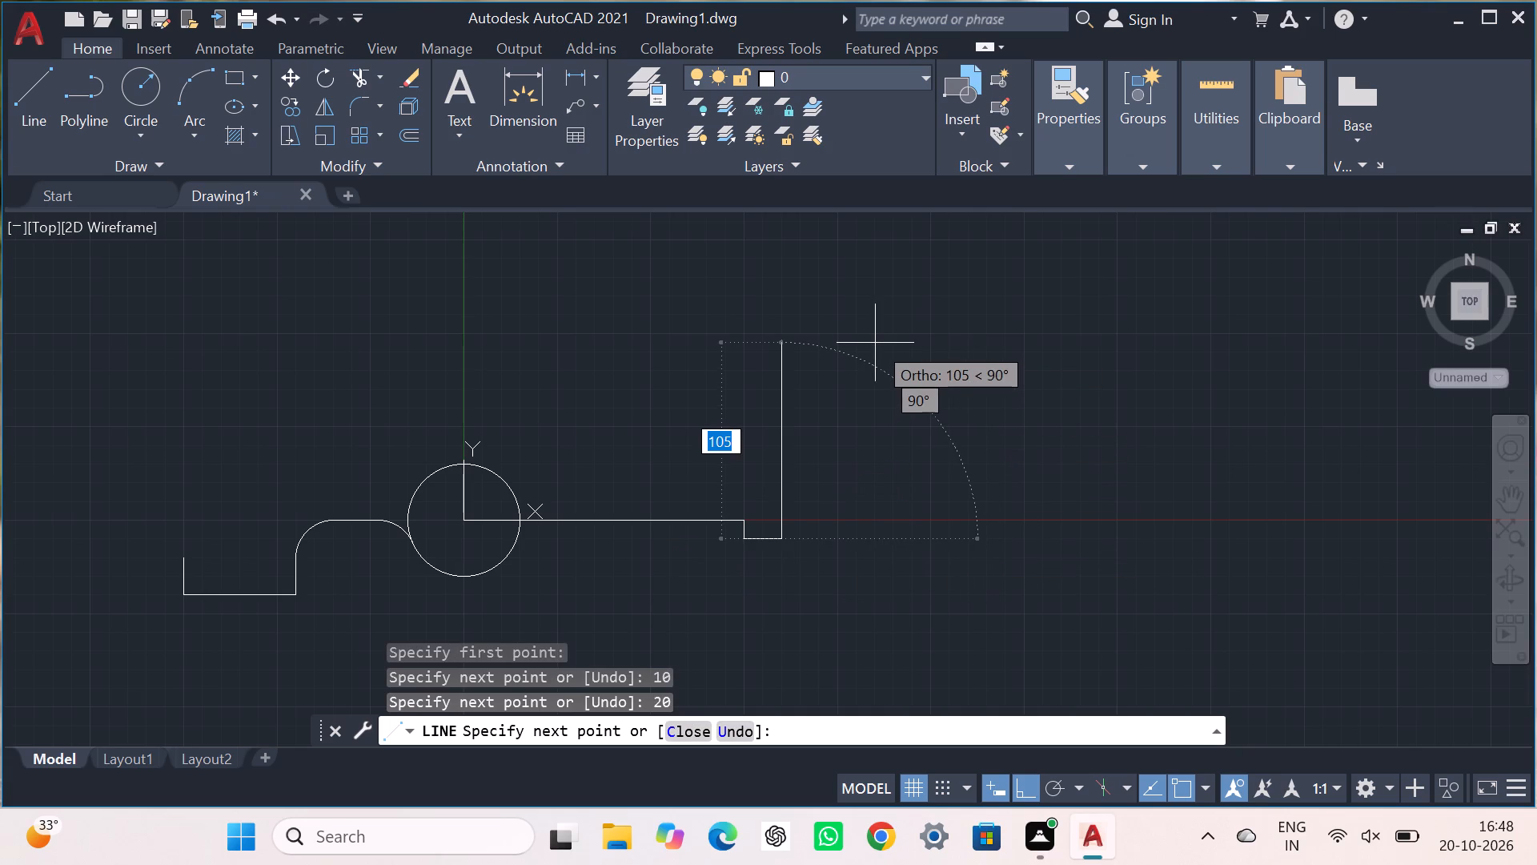
pyautogui.write('80')
pyautogui.press('Return')
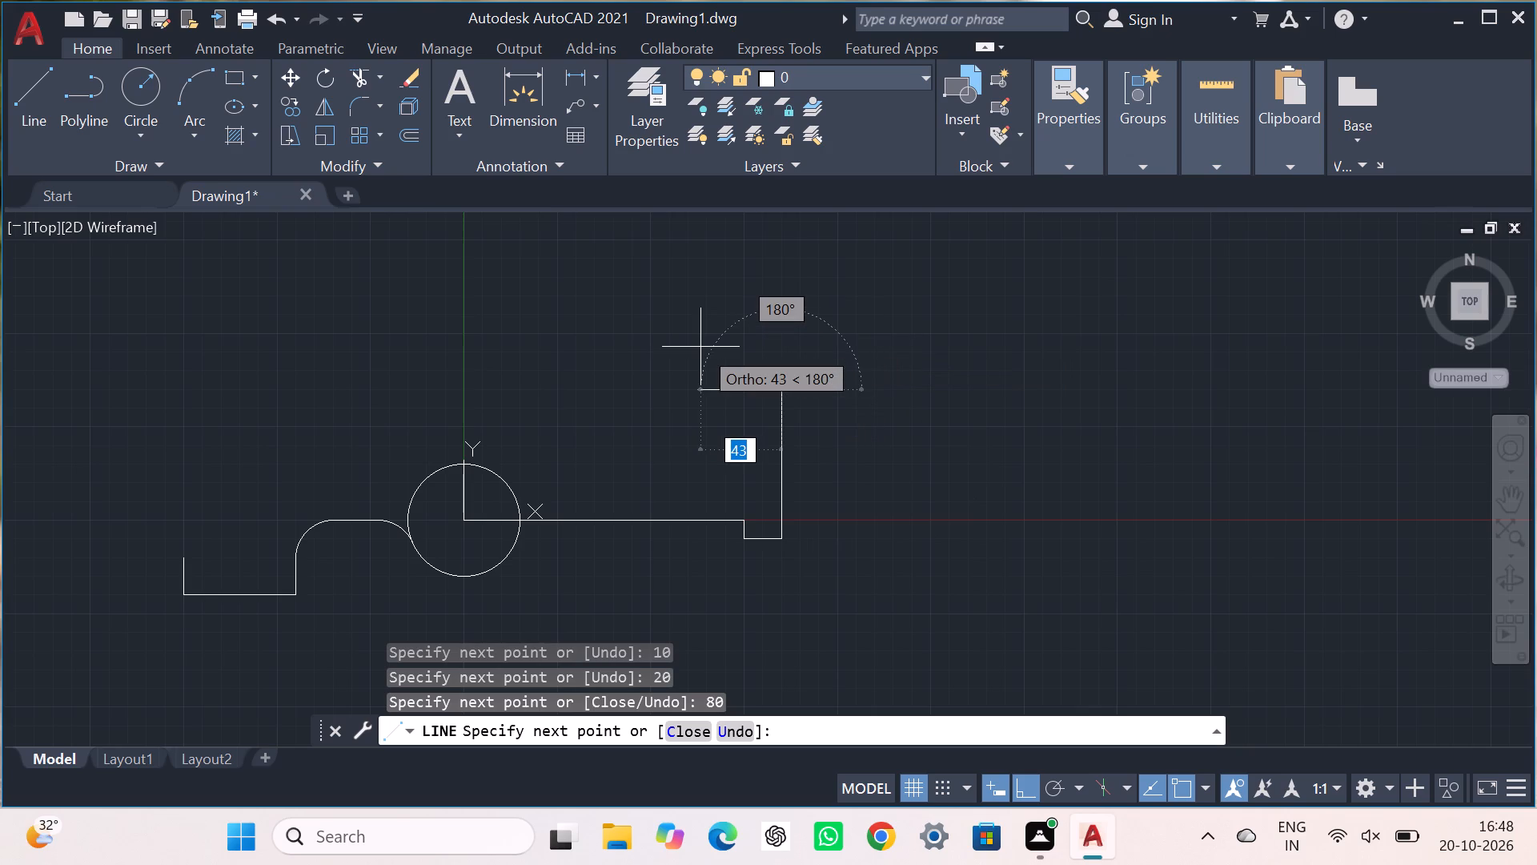
pyautogui.write('20')
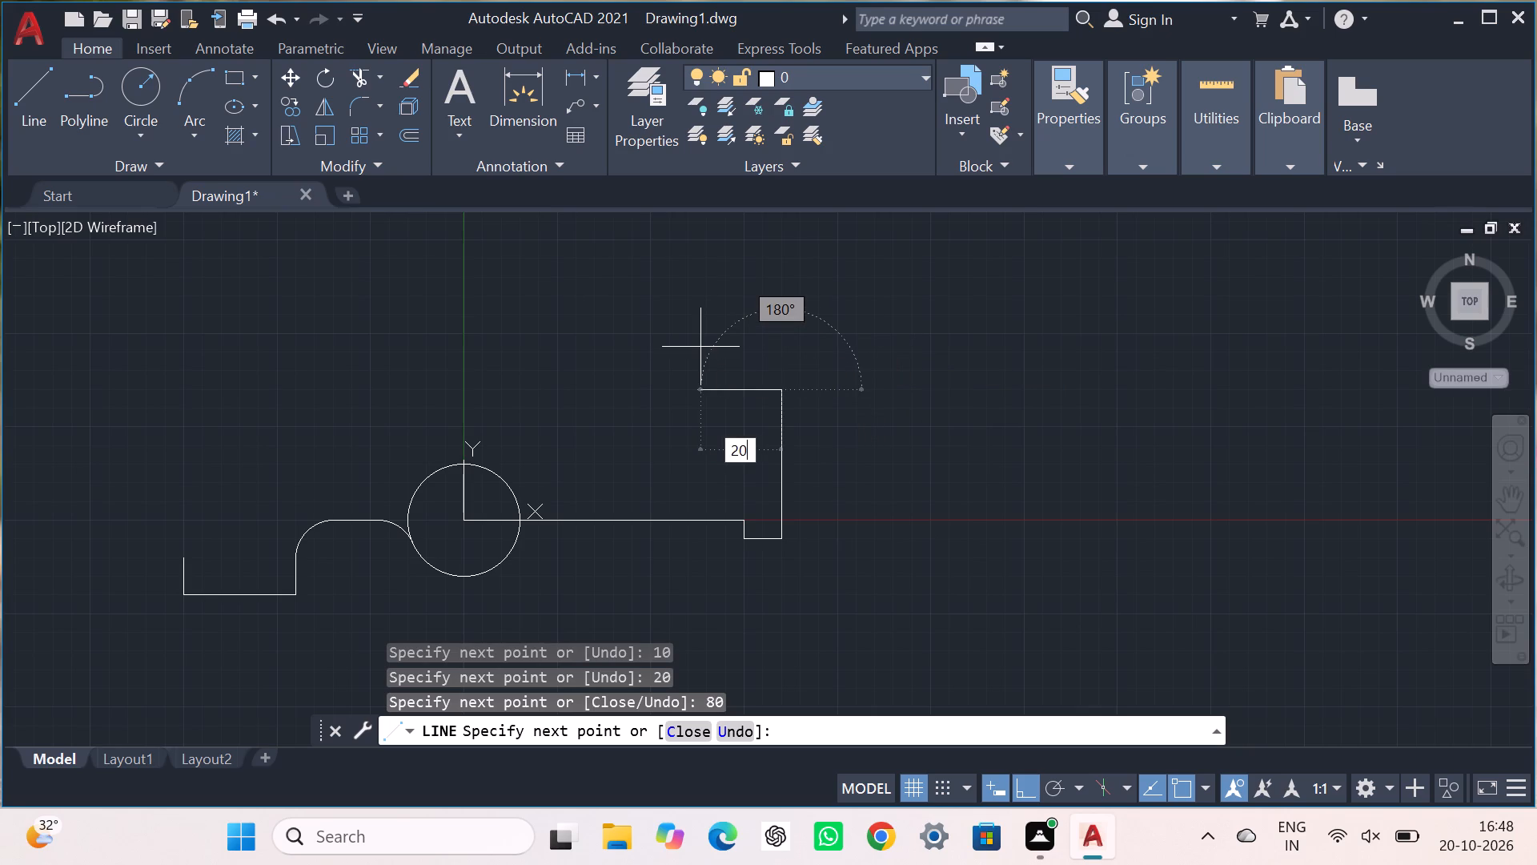
pyautogui.press('Return')
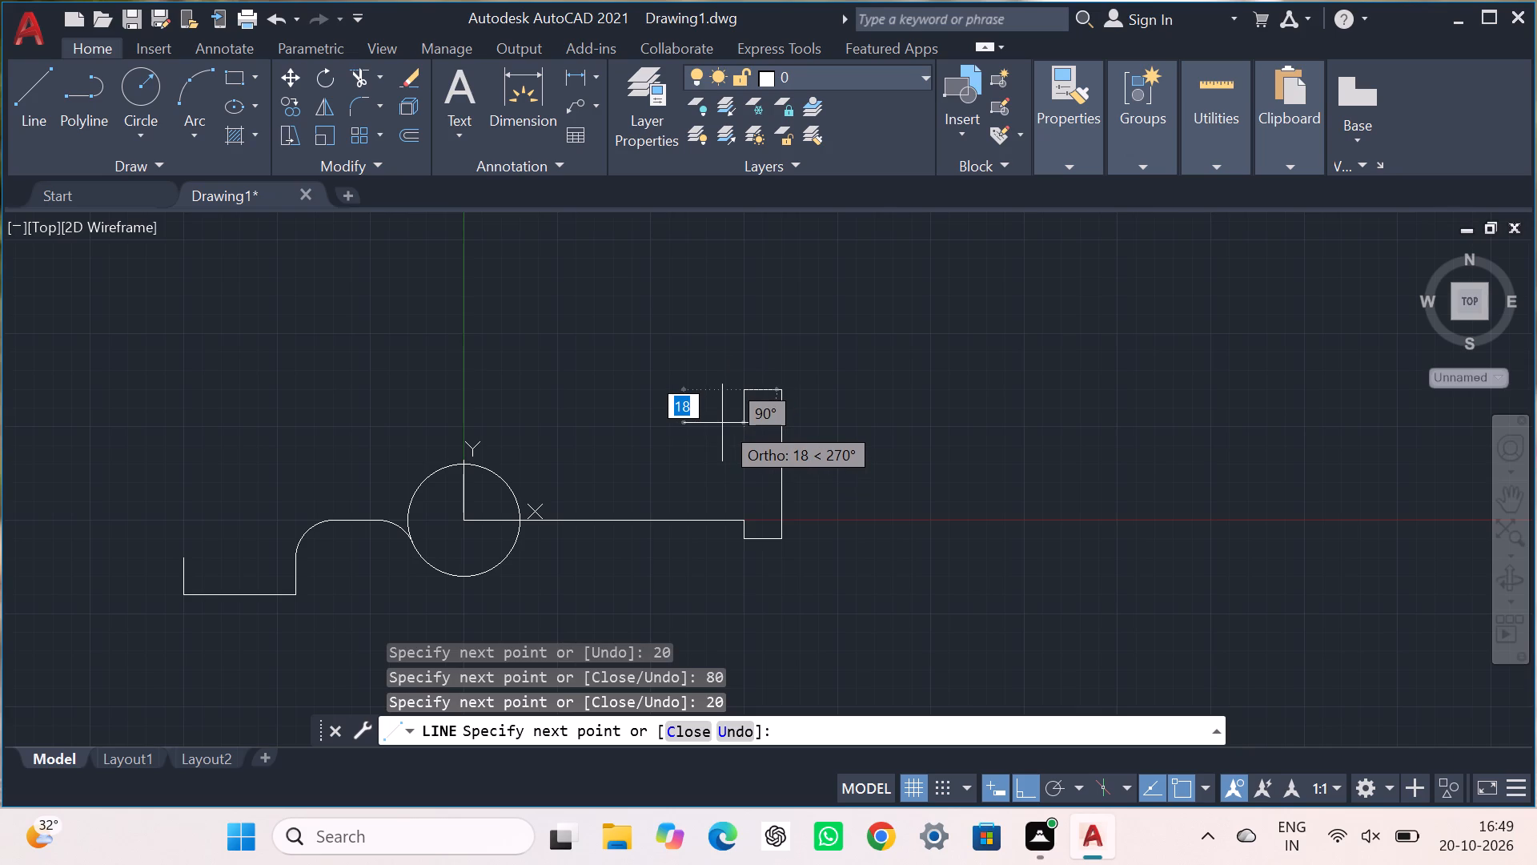
pyautogui.write('10')
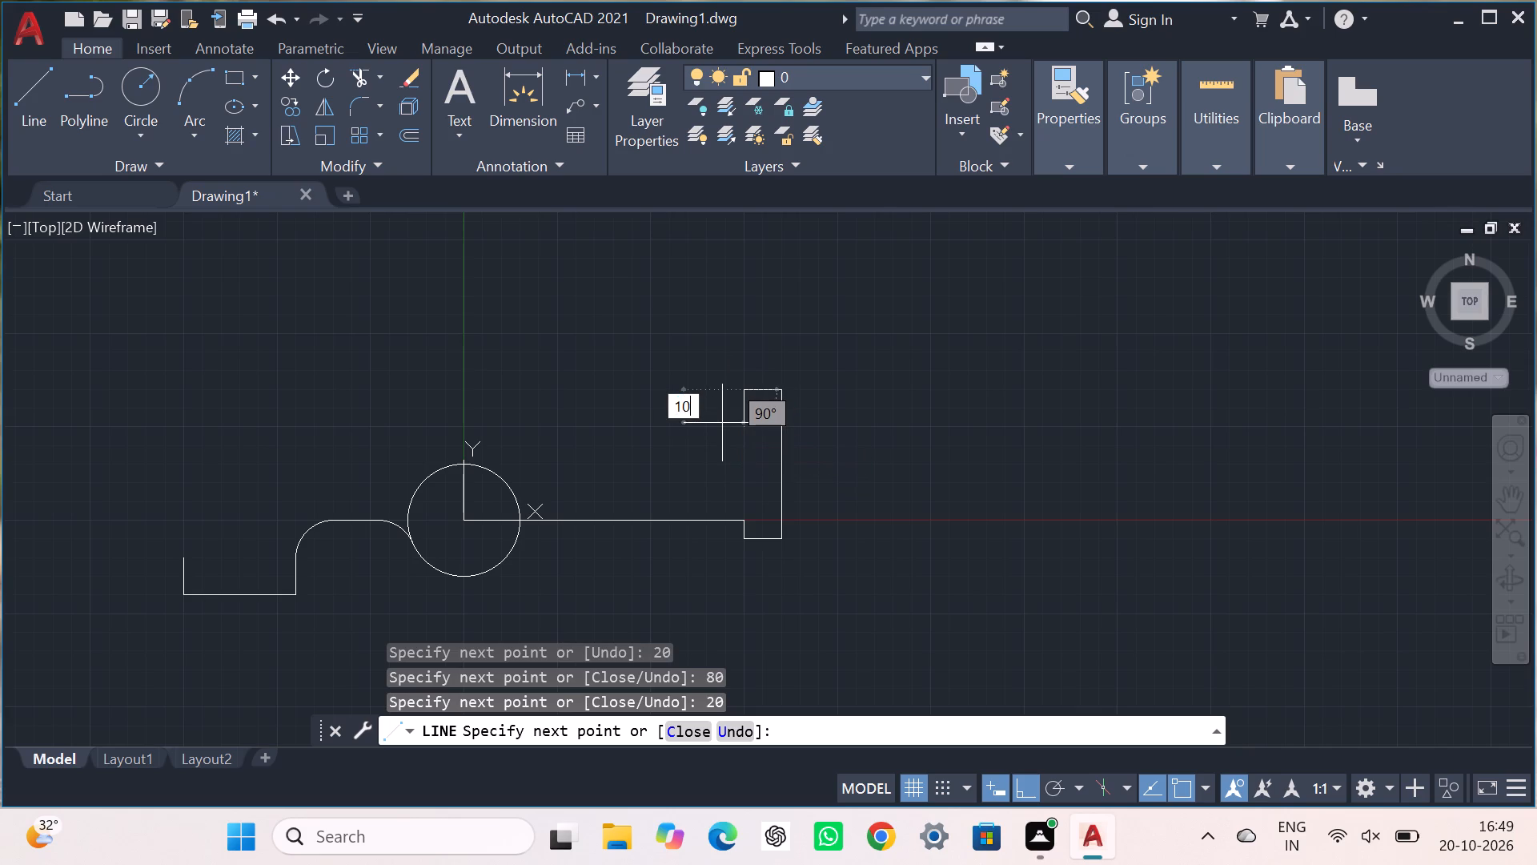
pyautogui.press('Return')
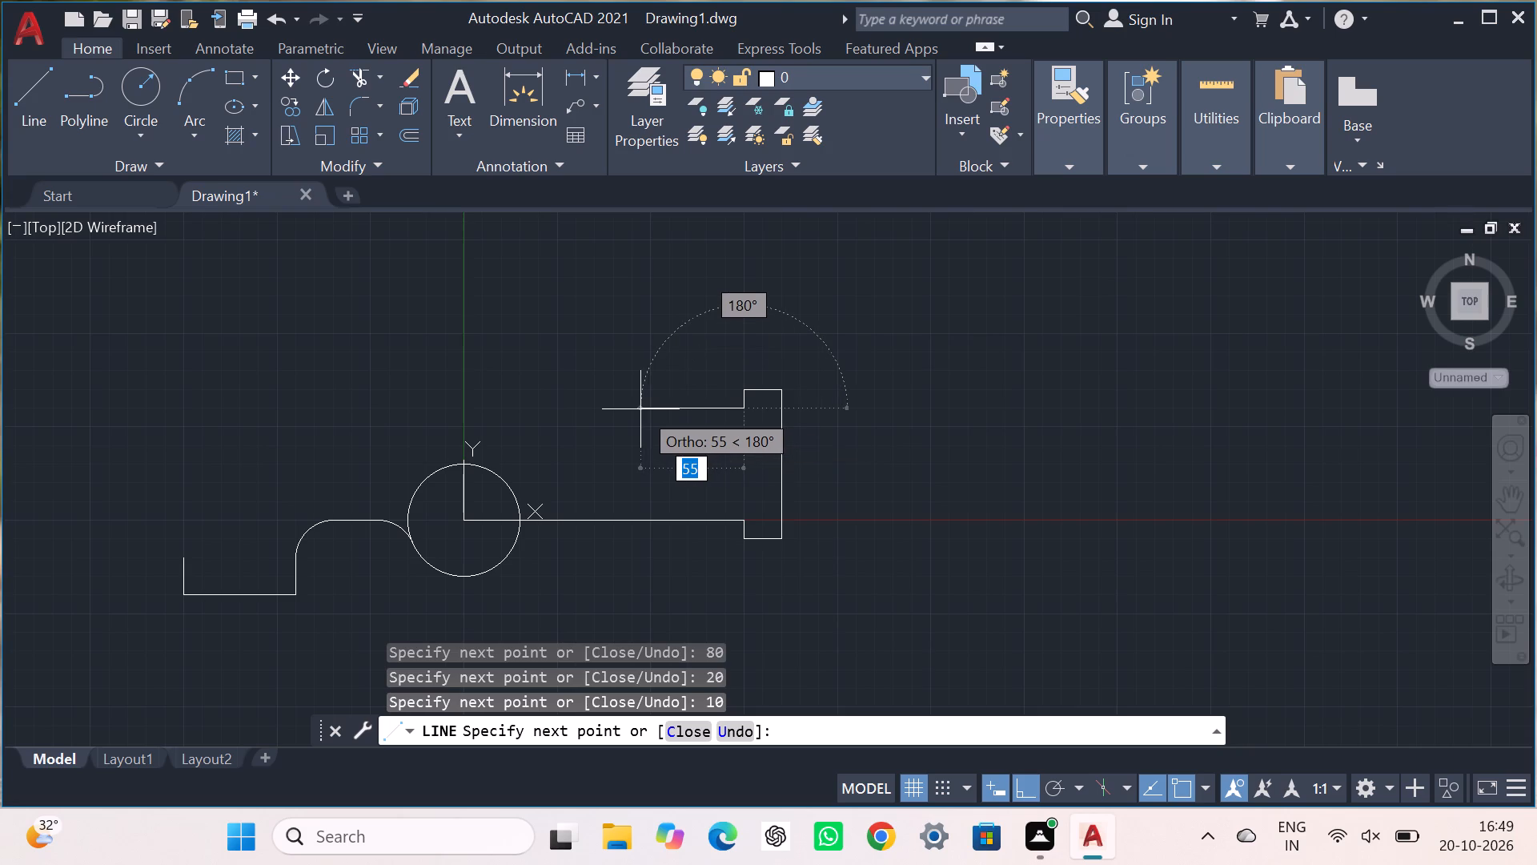
pyautogui.press('Escape')
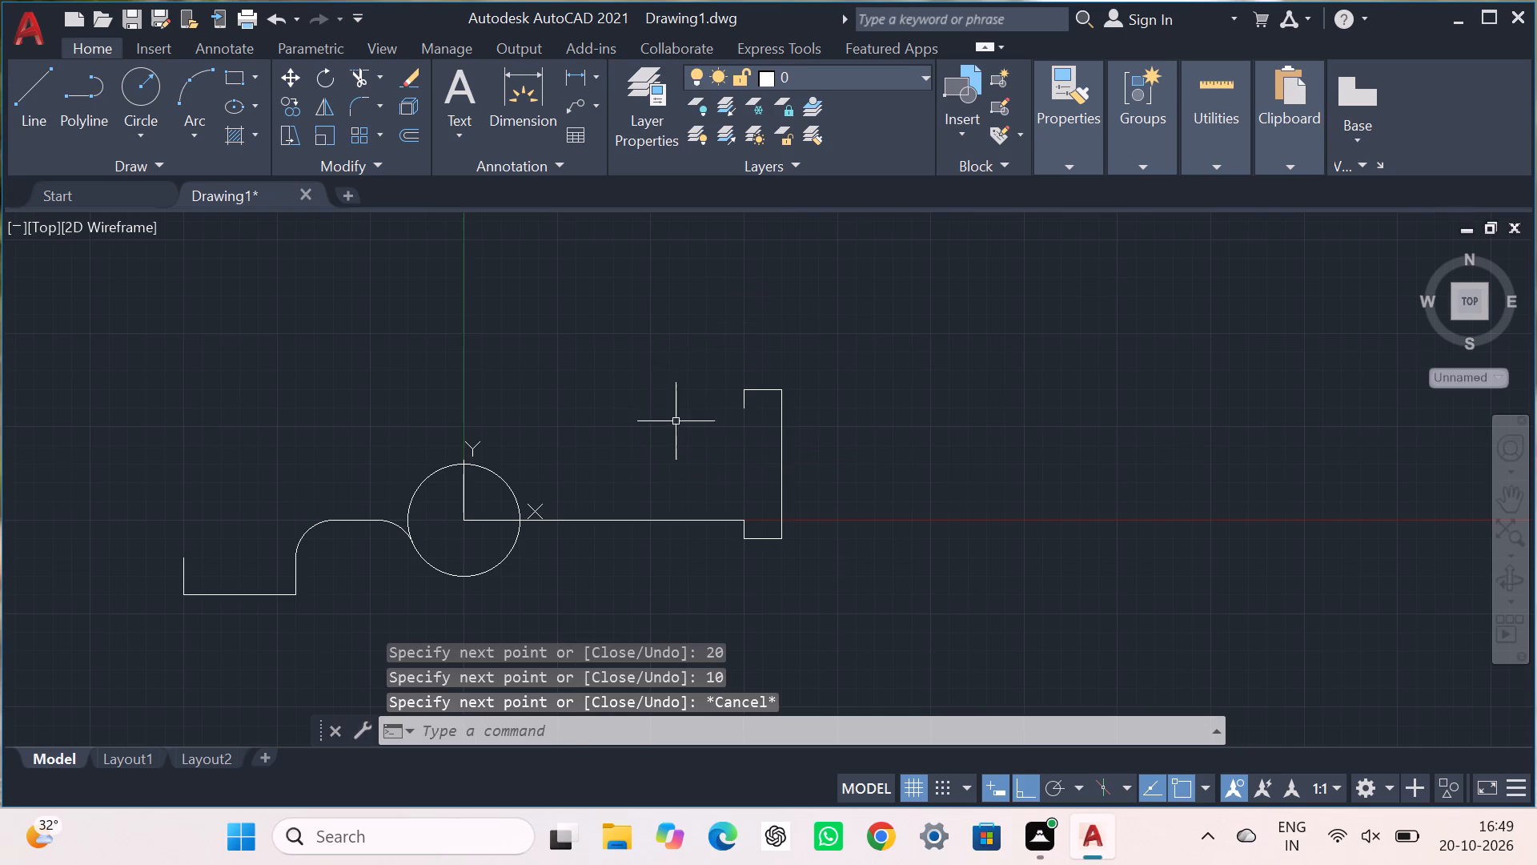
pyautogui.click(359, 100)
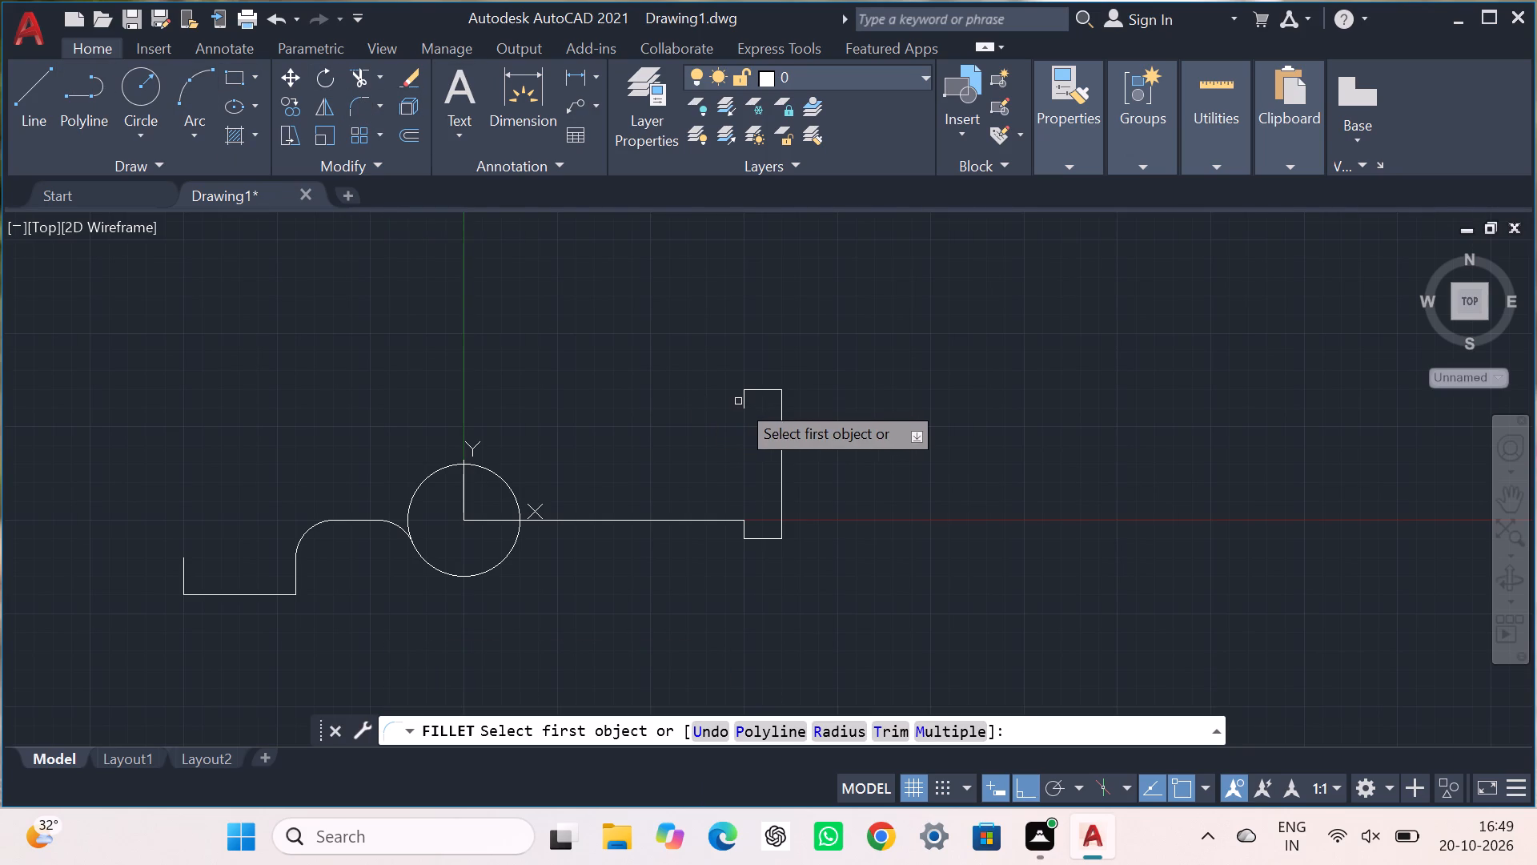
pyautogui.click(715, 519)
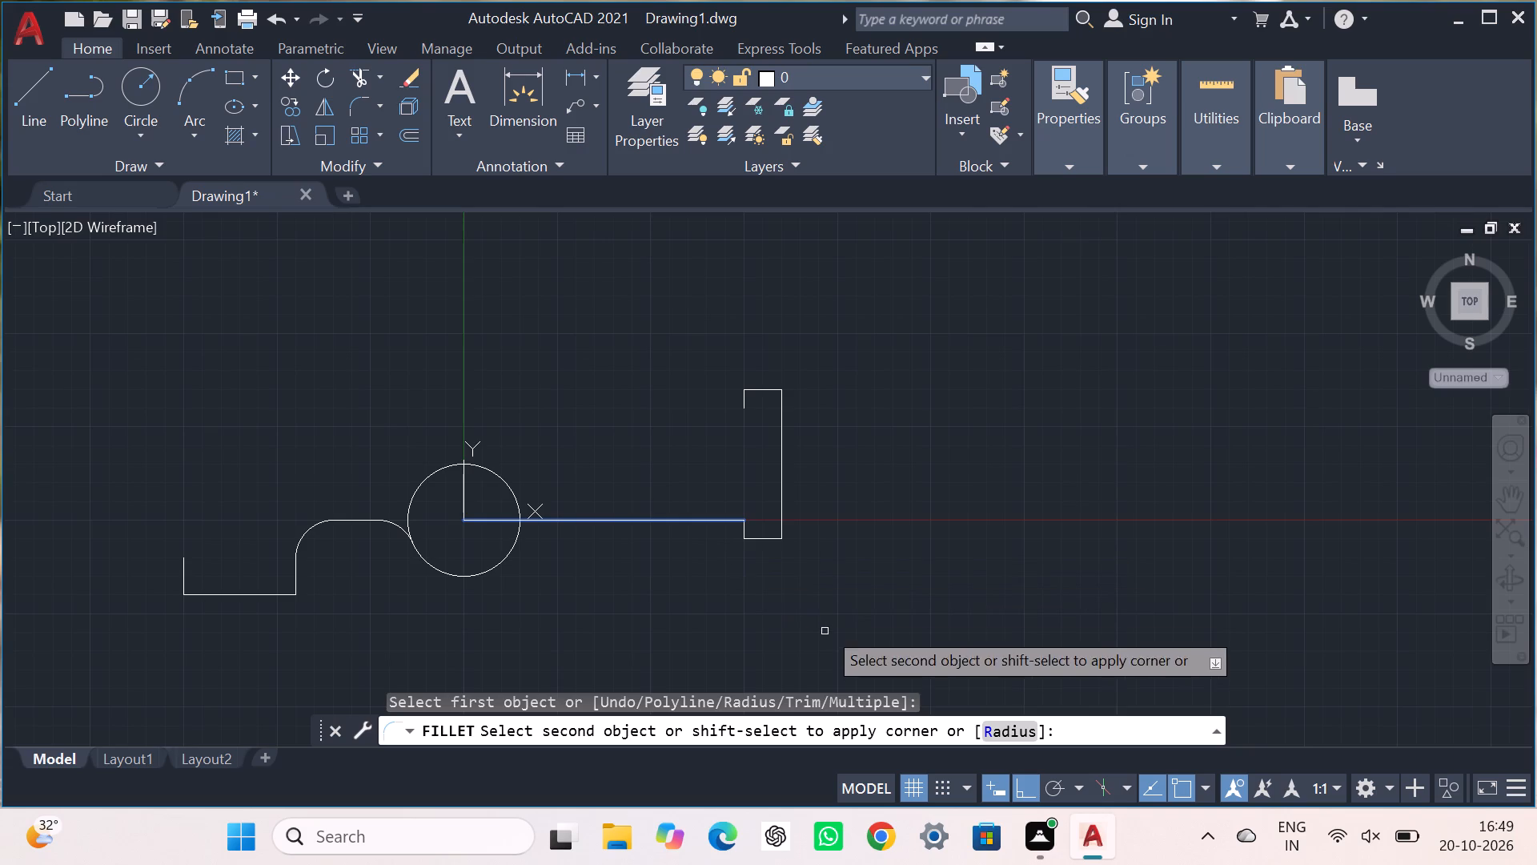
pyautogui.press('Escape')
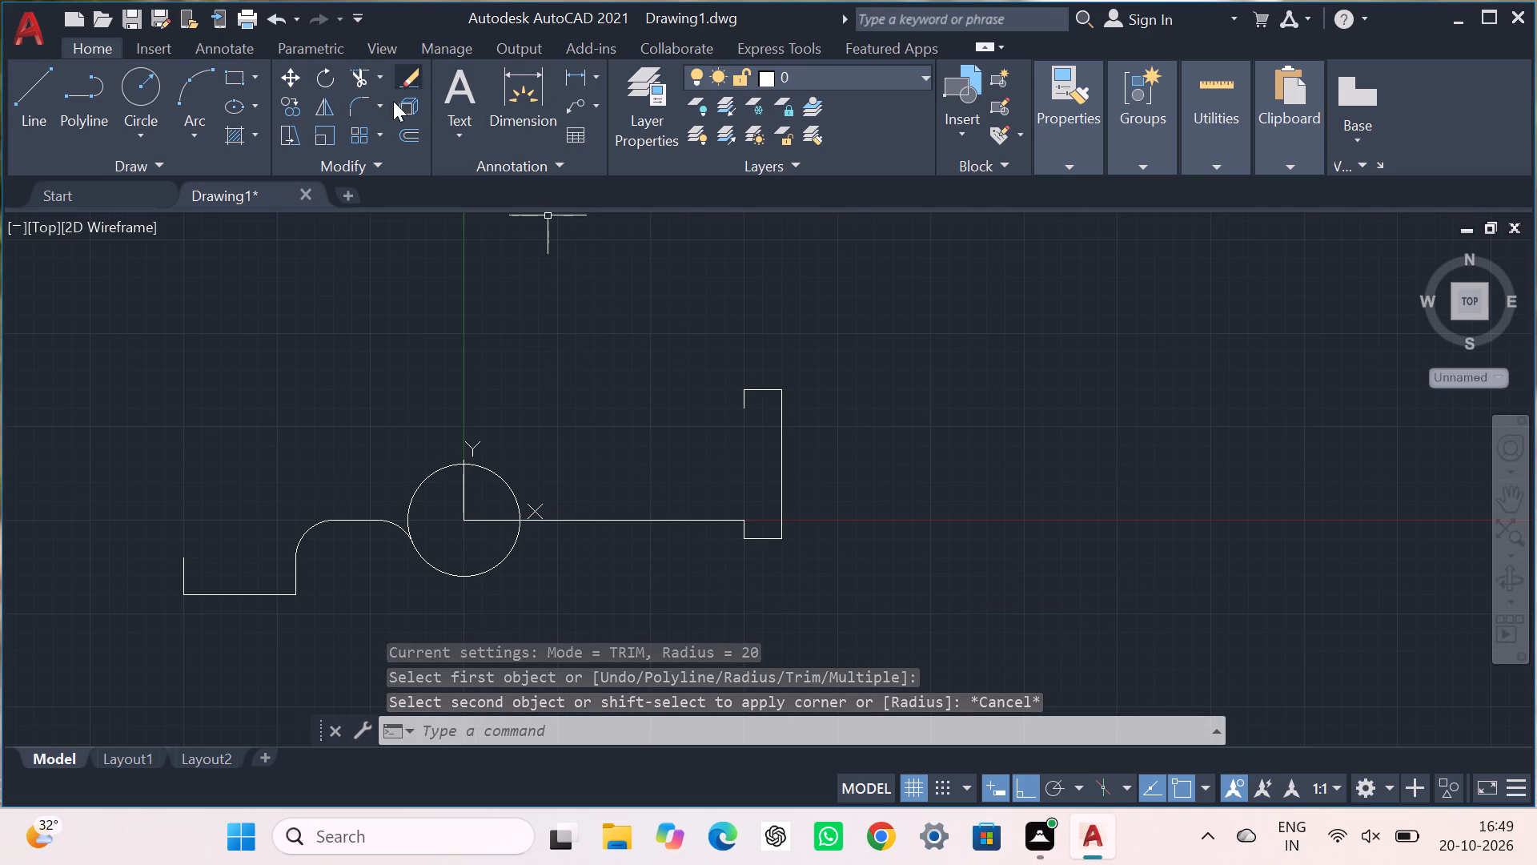
# Fillet the corner between the 150 horizontal line and the 10 vertical line at its right end with radius 10.
pyautogui.click(357, 104)
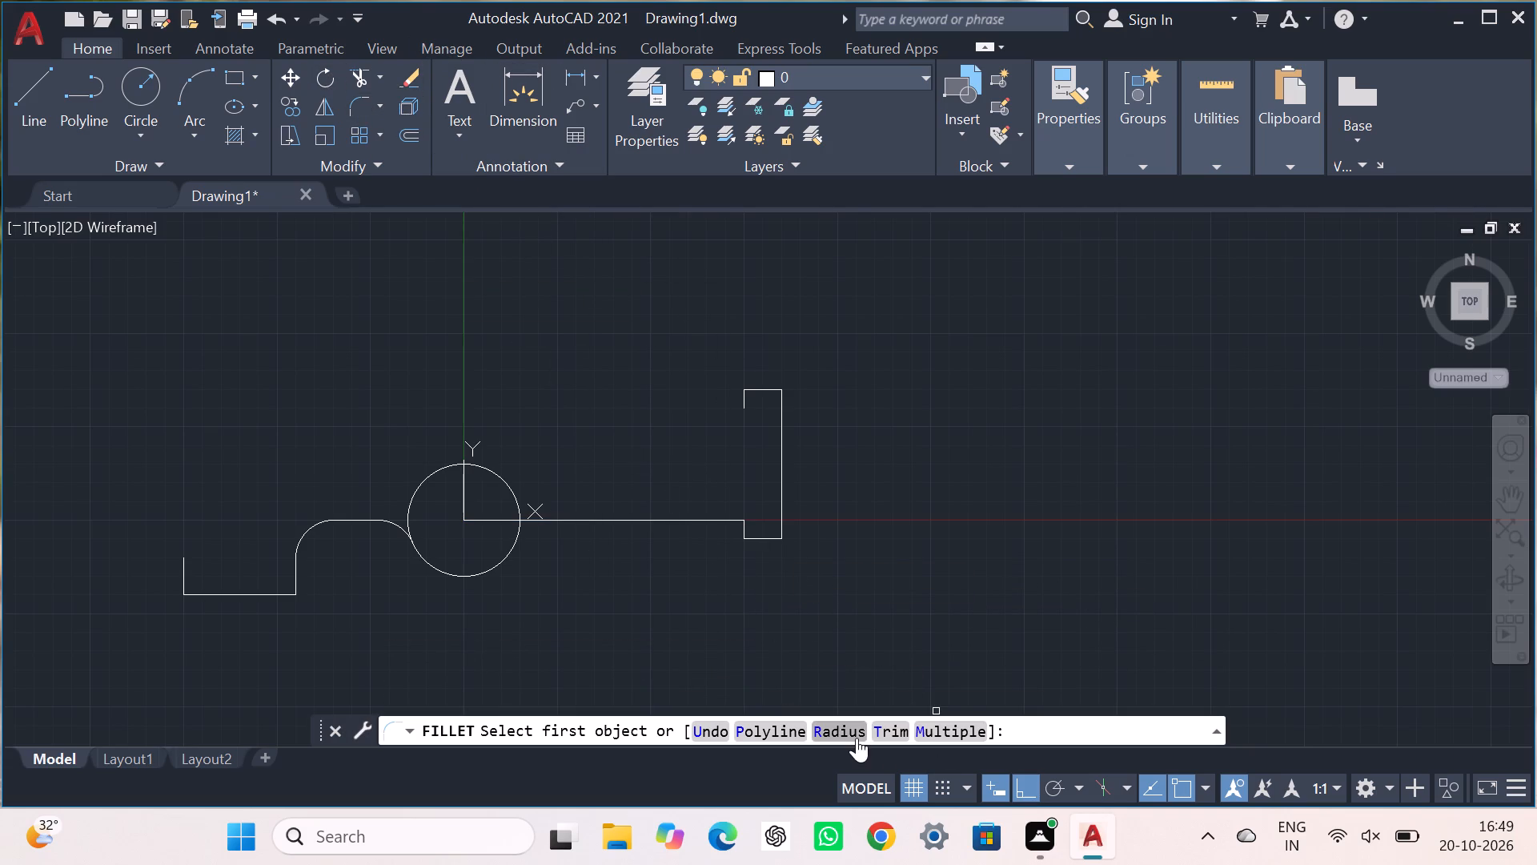
pyautogui.click(856, 737)
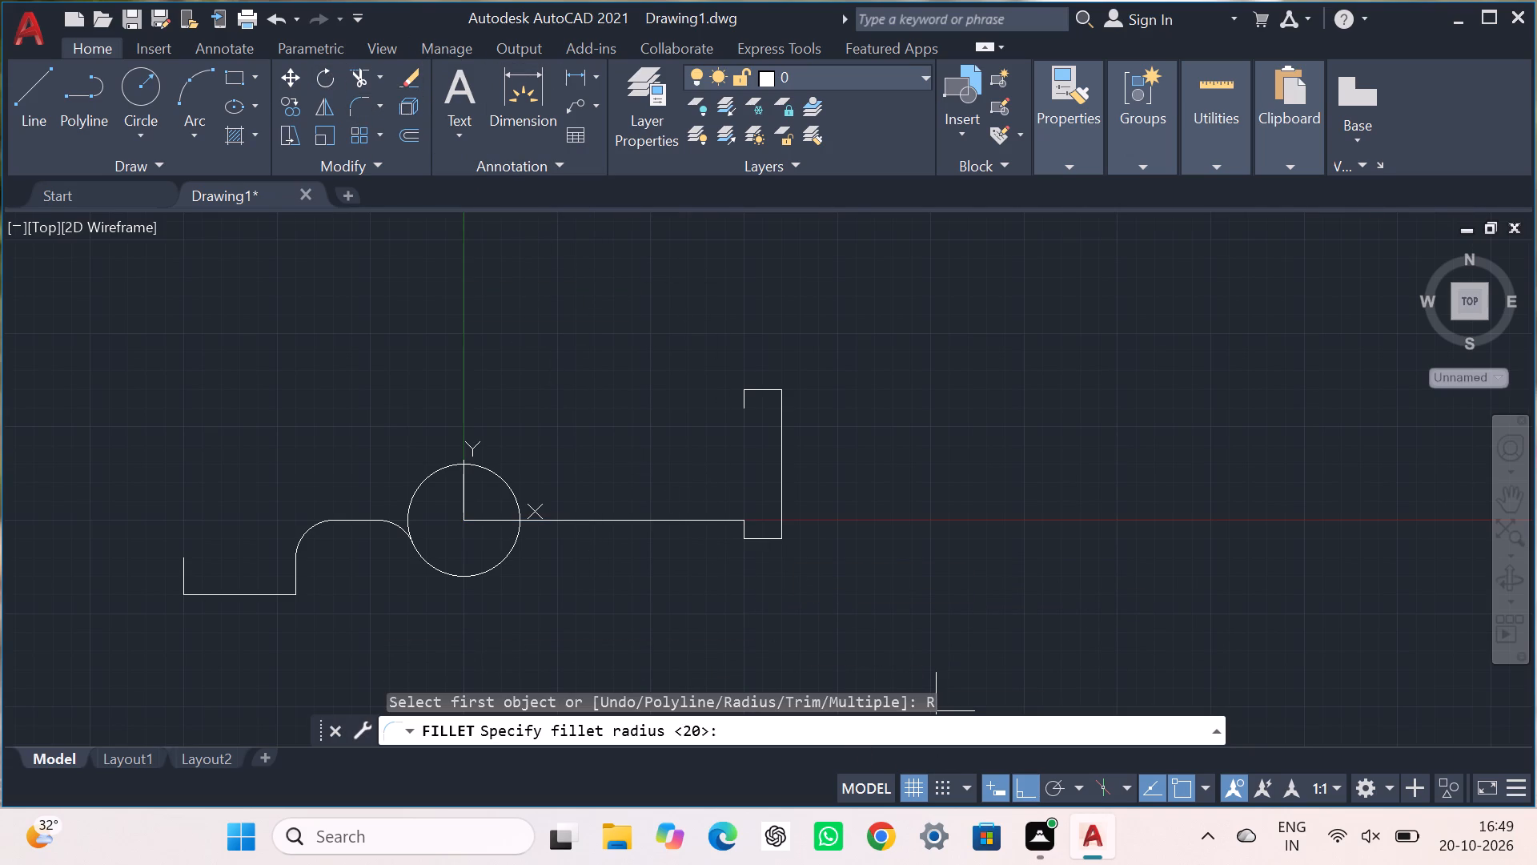
pyautogui.write('10')
pyautogui.press('Return')
pyautogui.click(672, 521)
pyautogui.click(742, 531)
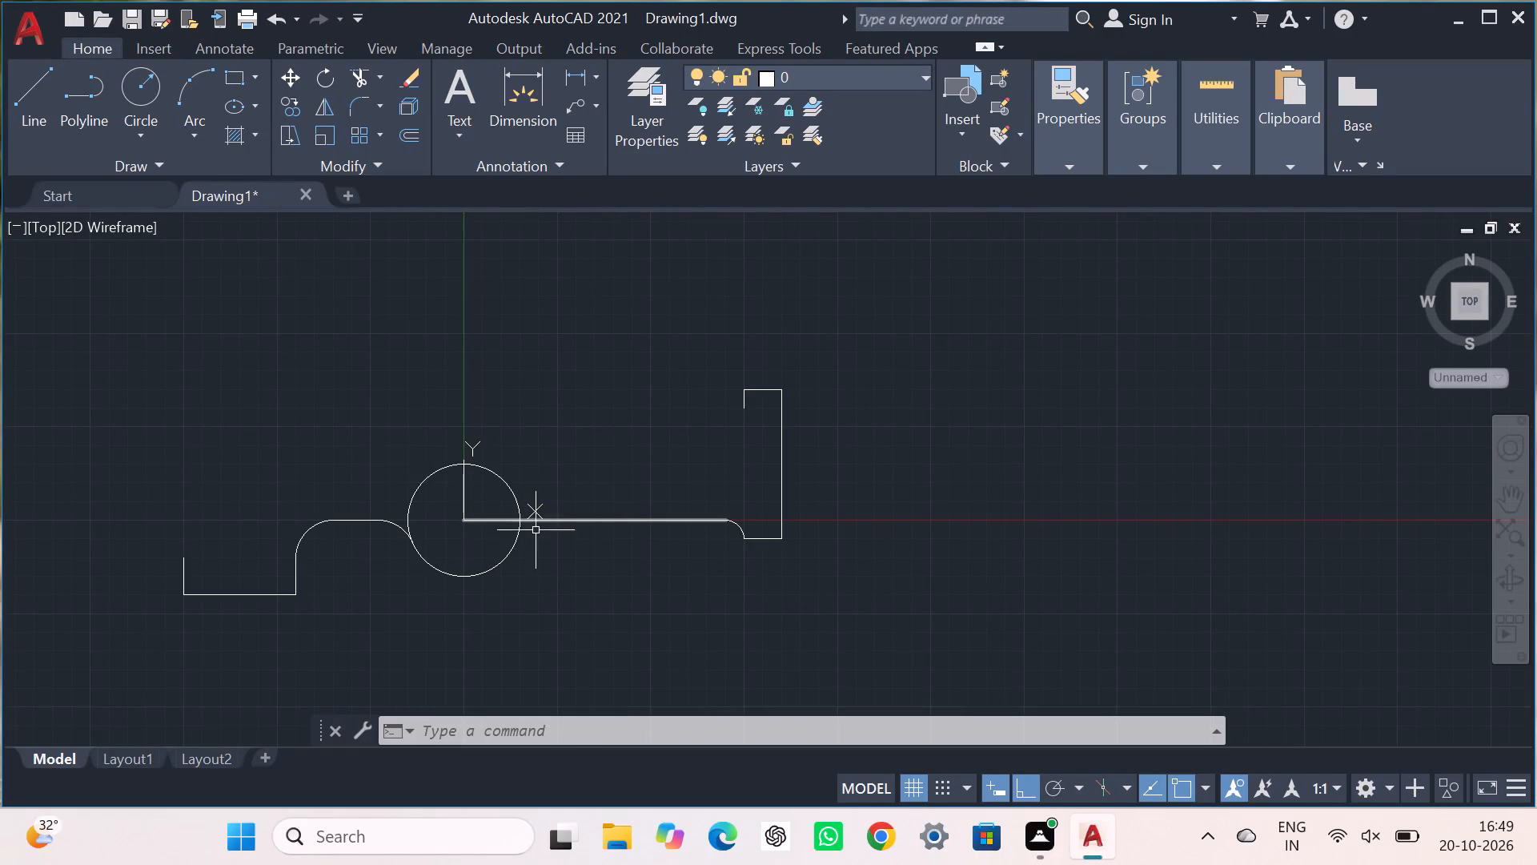
# Fillet between the 150 horizontal line and the right side of the circle with radius 20.
pyautogui.click(362, 113)
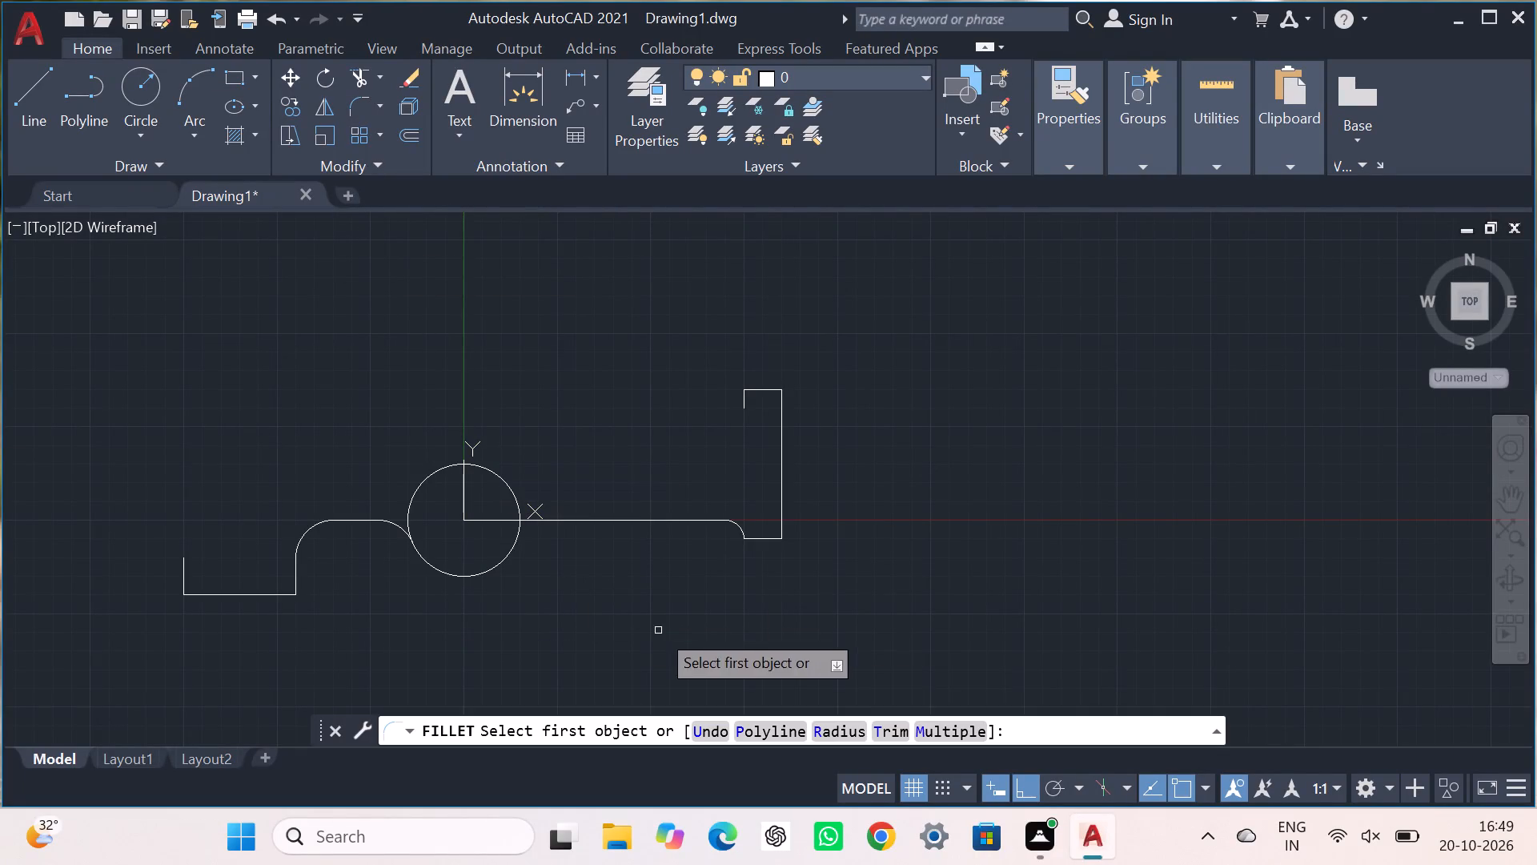
pyautogui.click(853, 724)
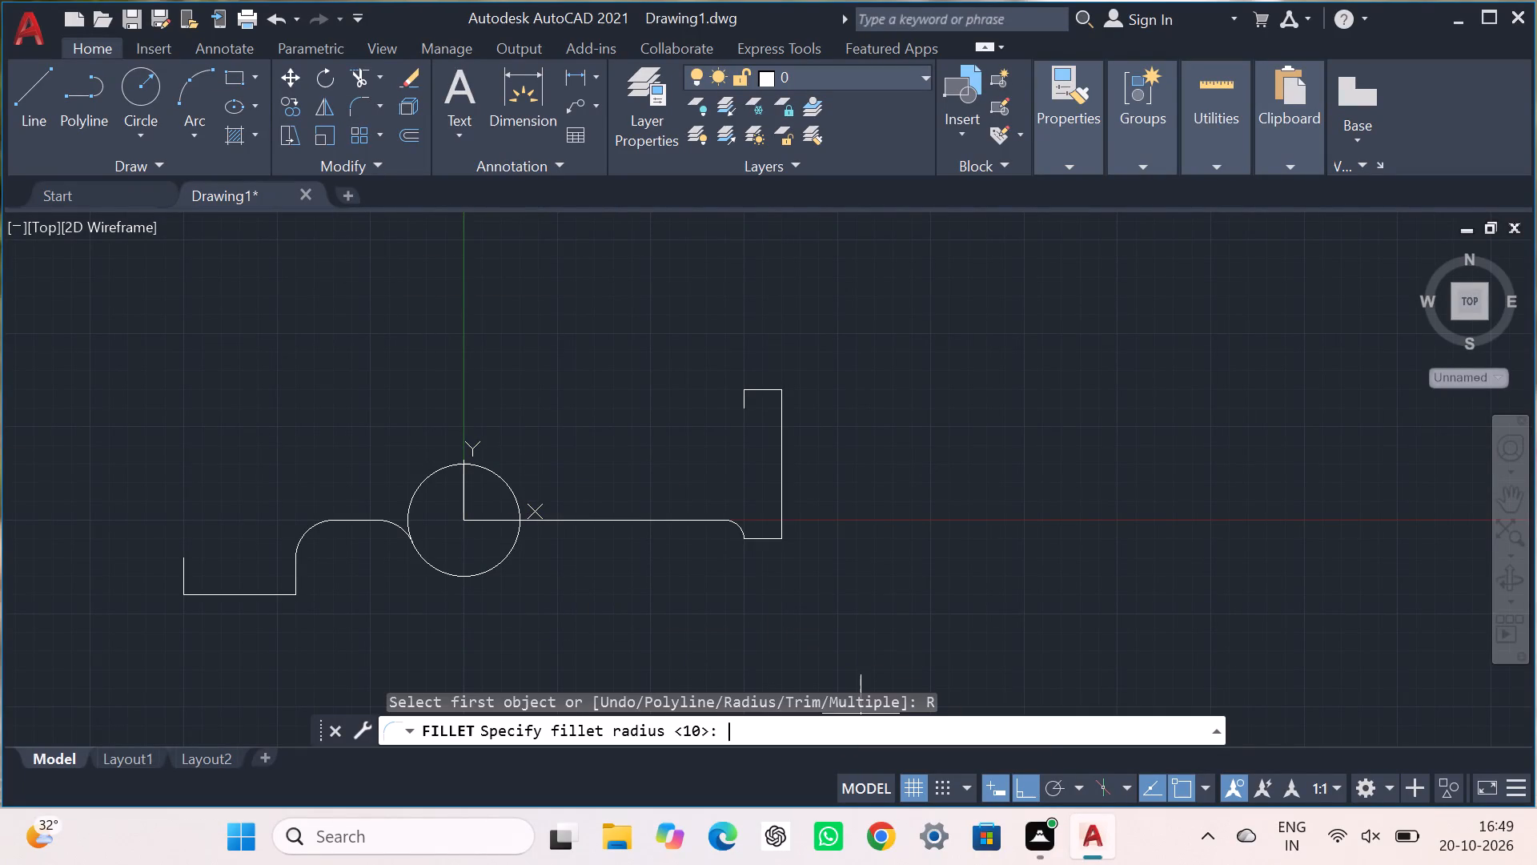
pyautogui.write('20')
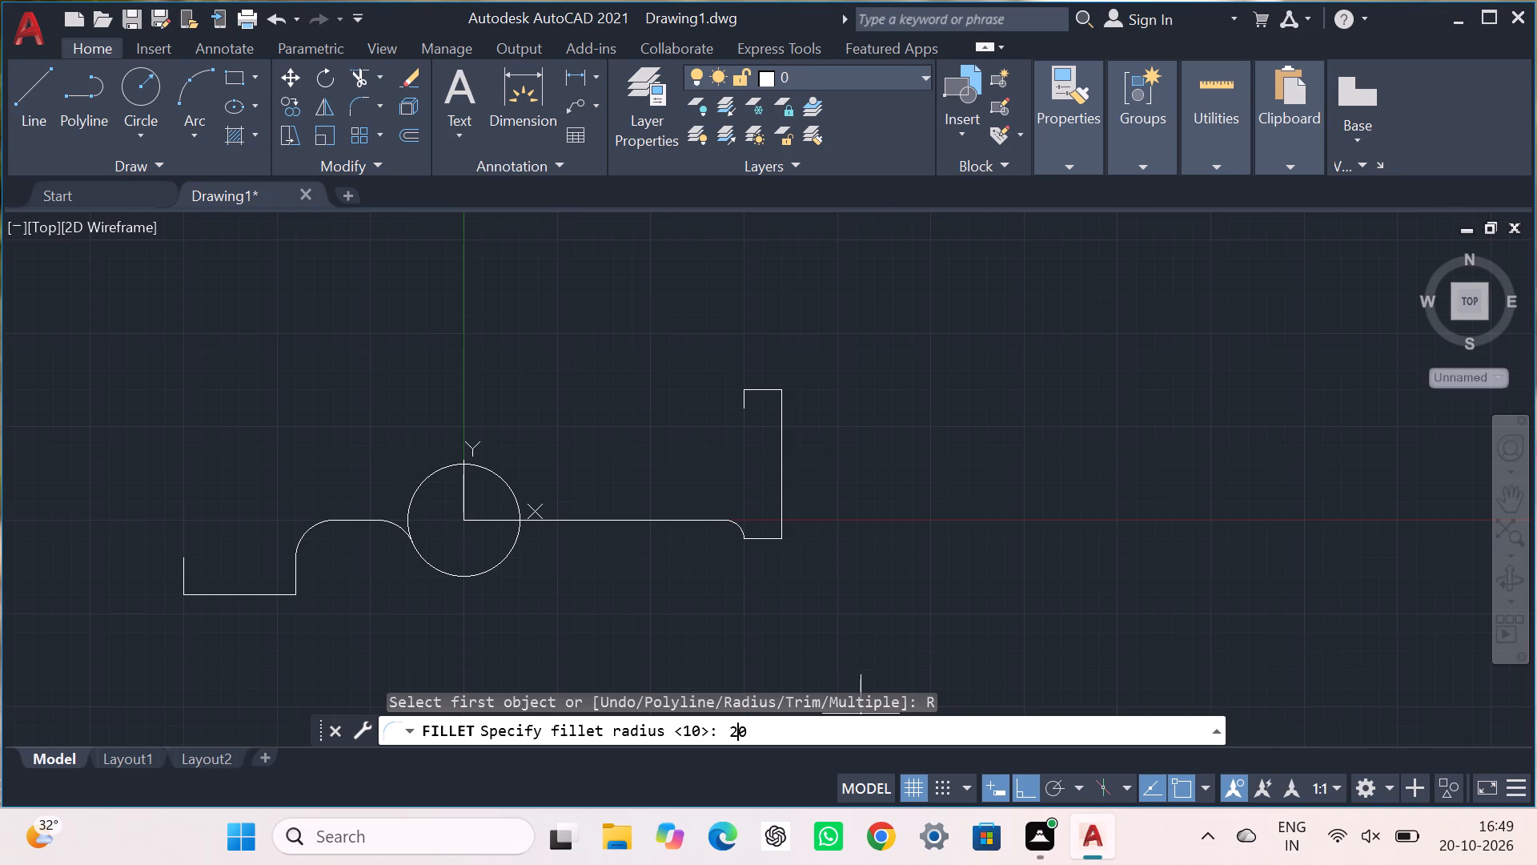
pyautogui.press('Return')
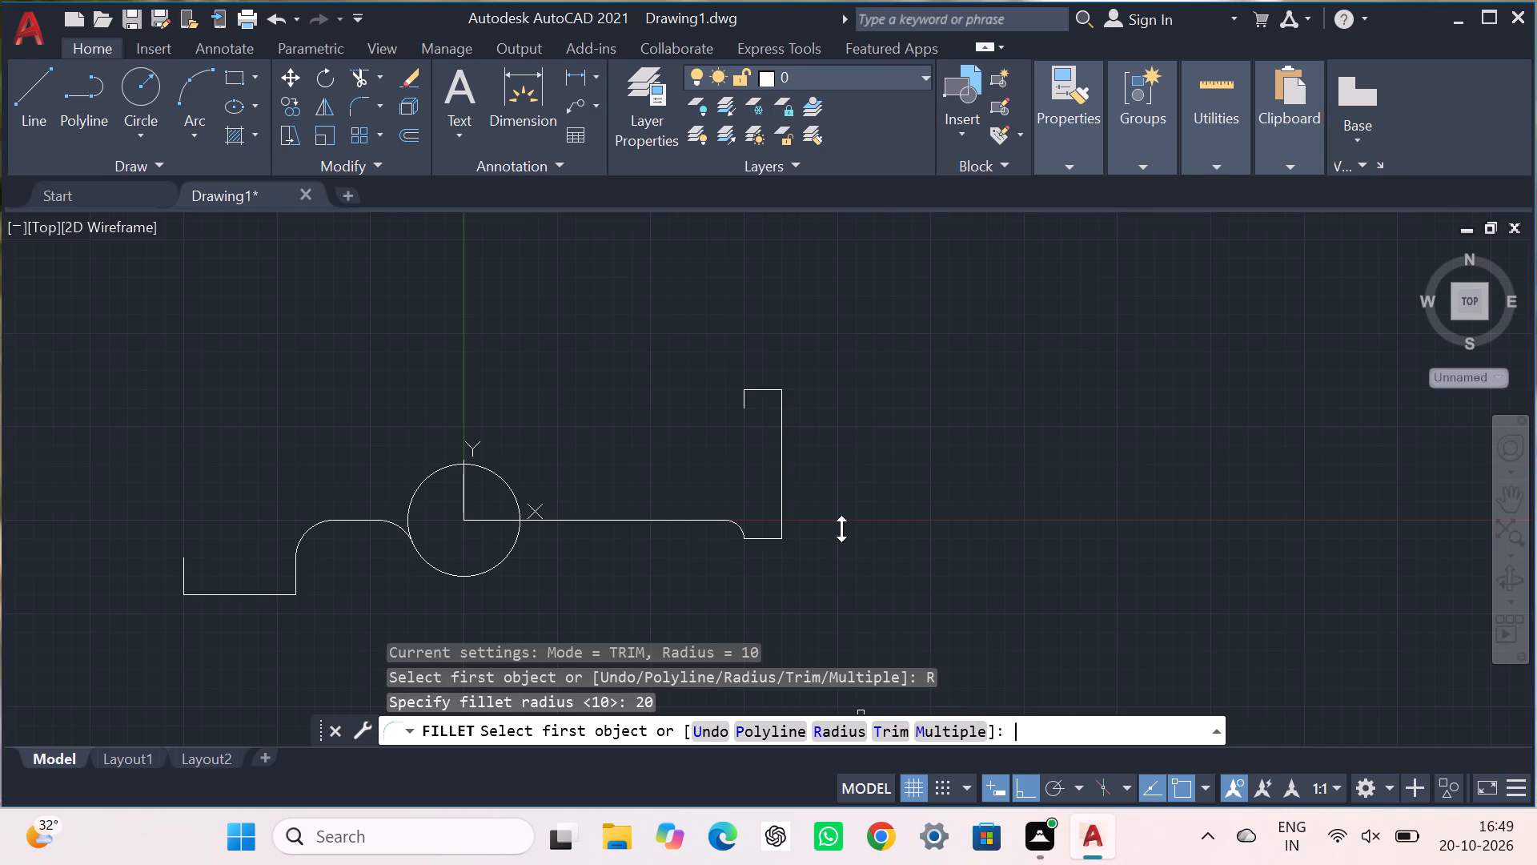
pyautogui.click(564, 521)
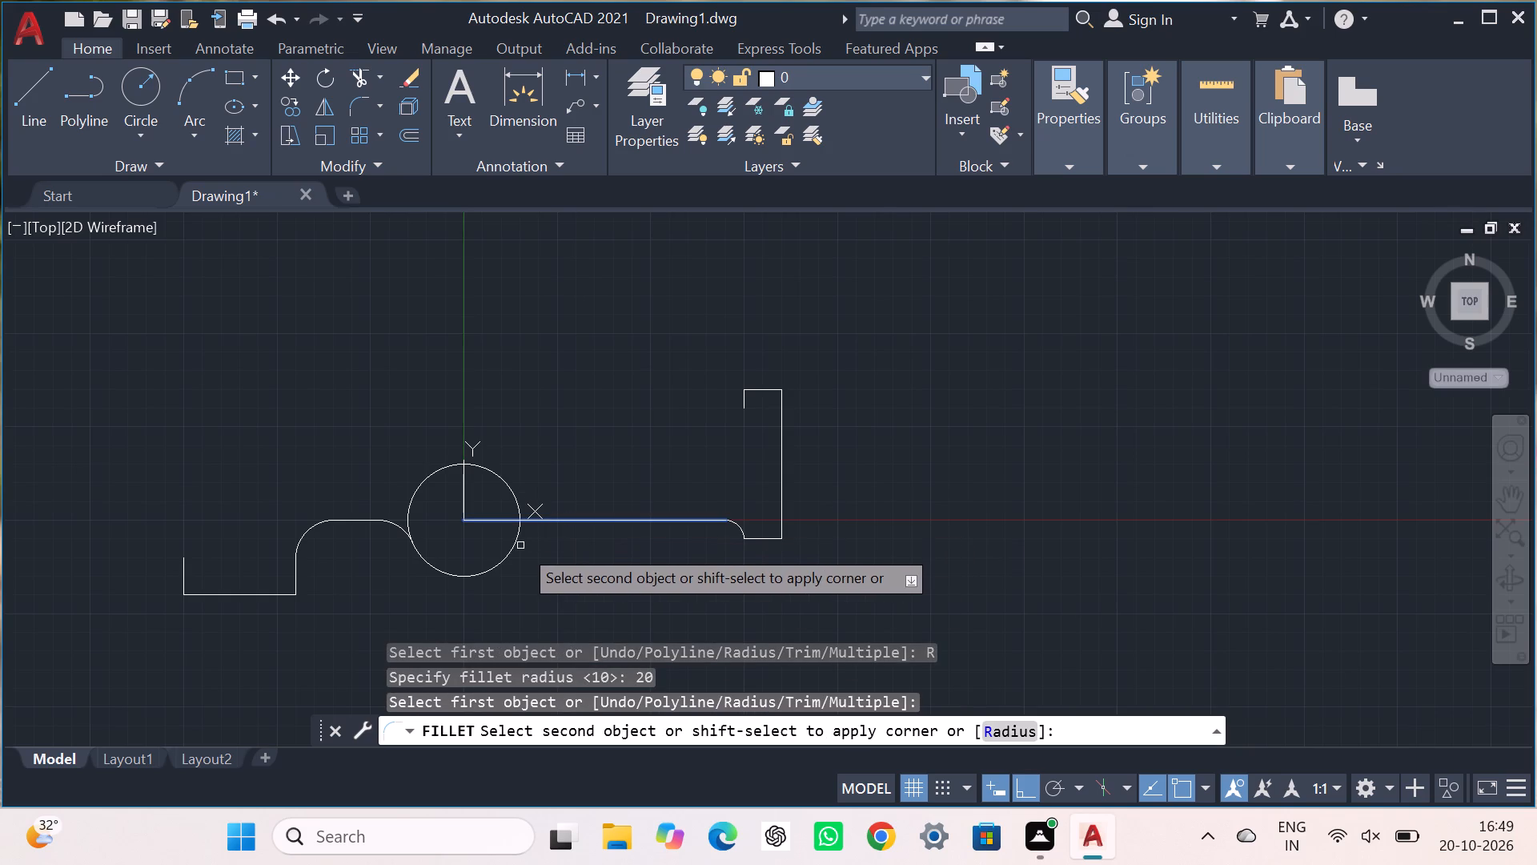
pyautogui.click(517, 545)
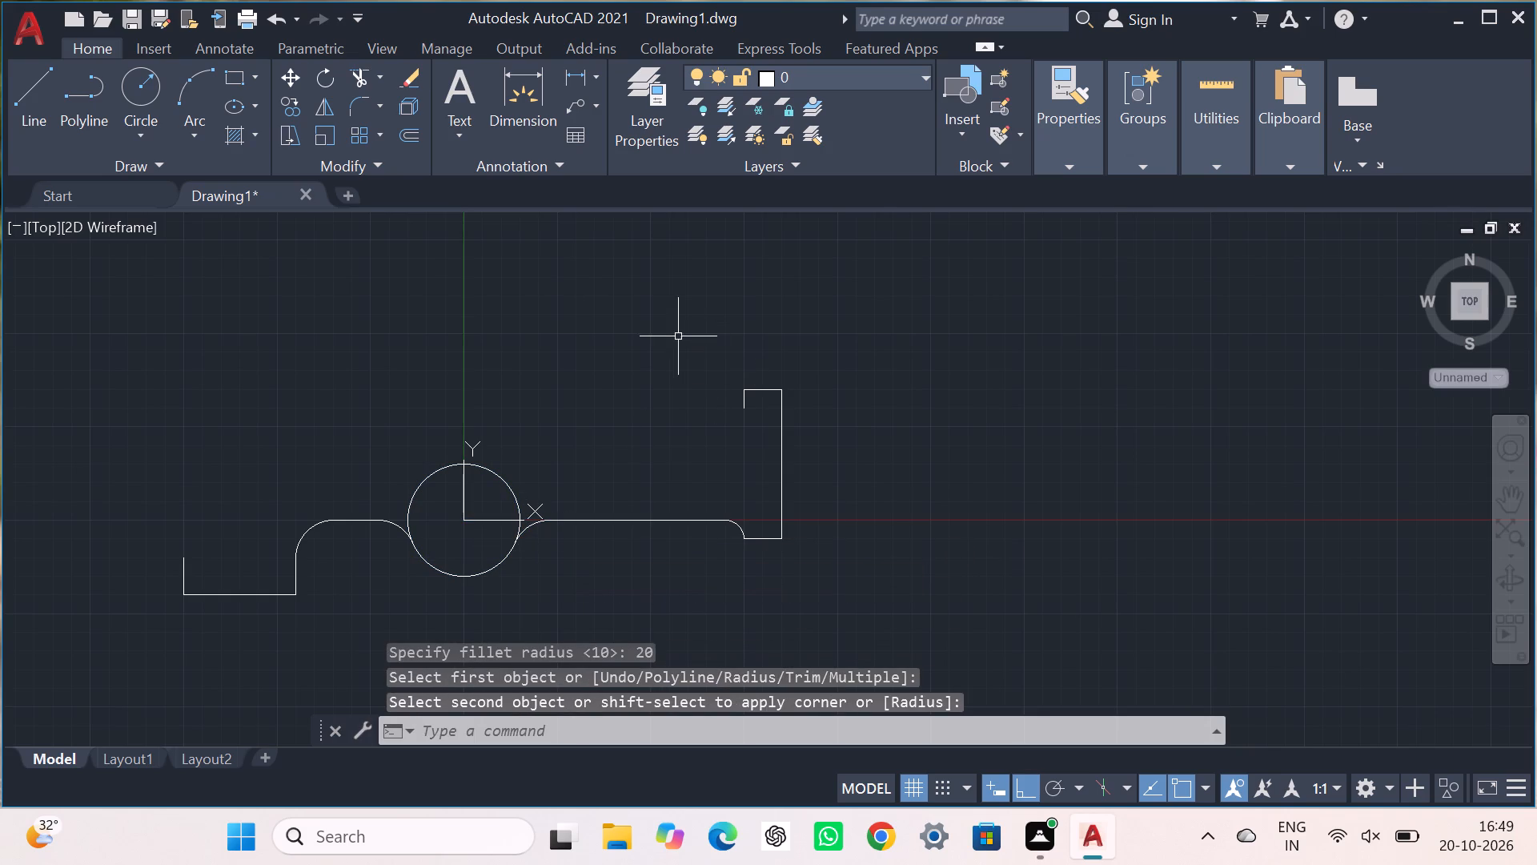
# Trim away the upper part of the circle between the two radius 20 fillets.
pyautogui.click(356, 73)
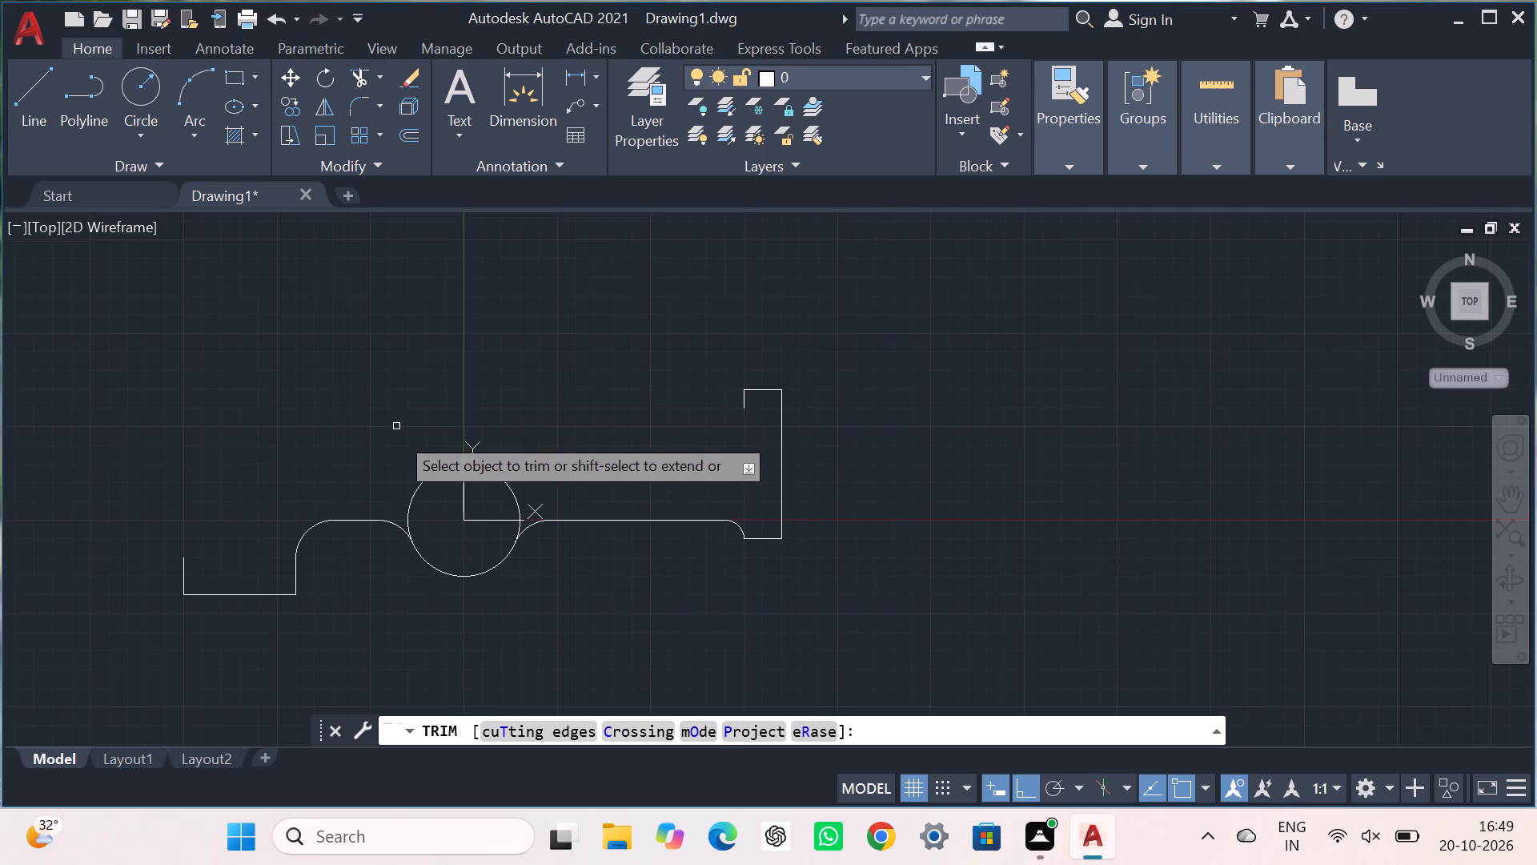
pyautogui.click(427, 485)
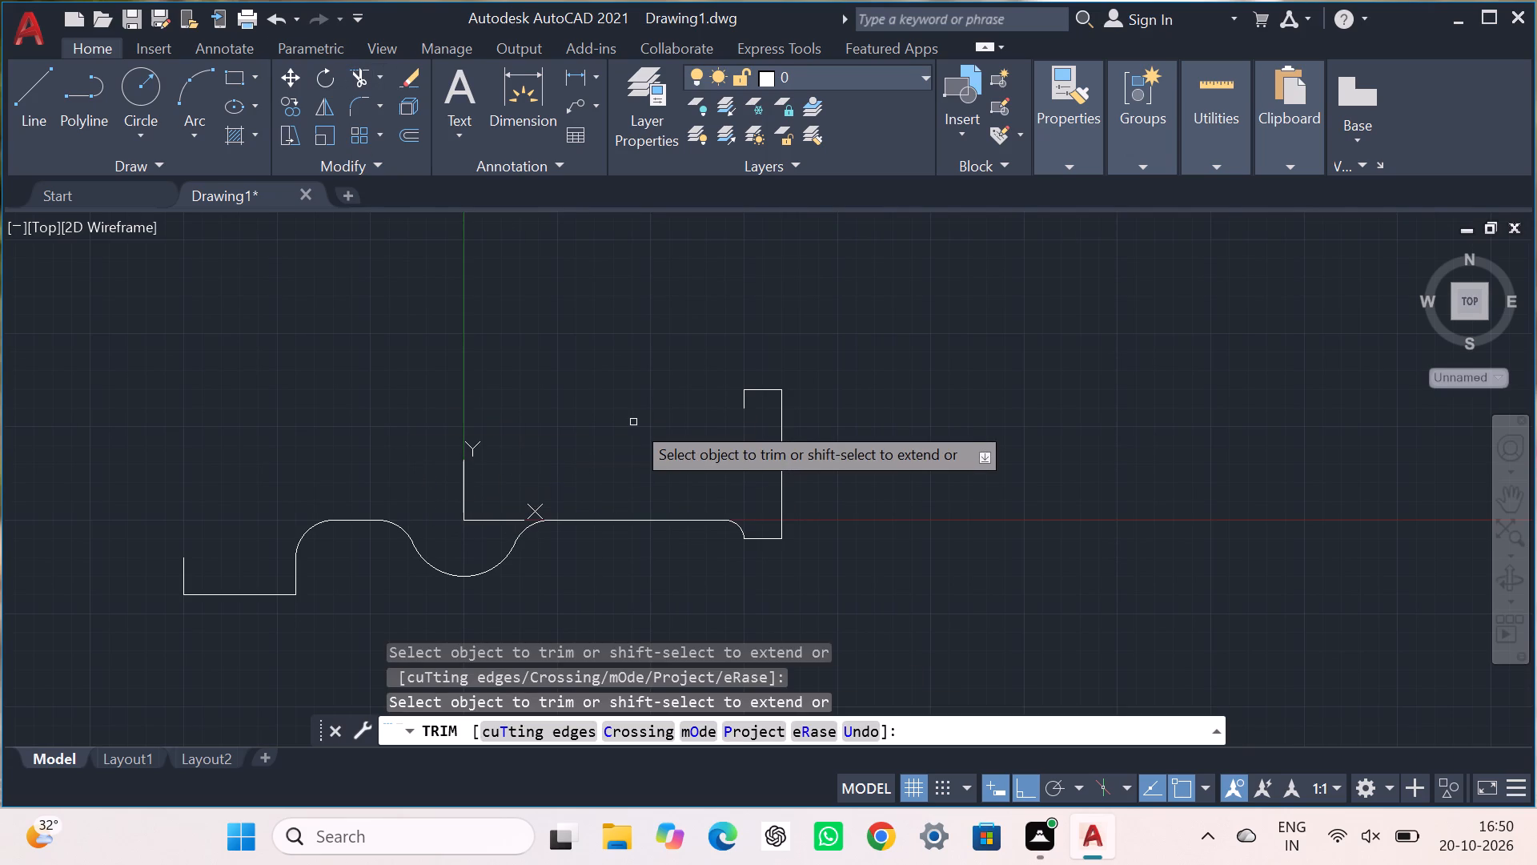
pyautogui.press('Escape')
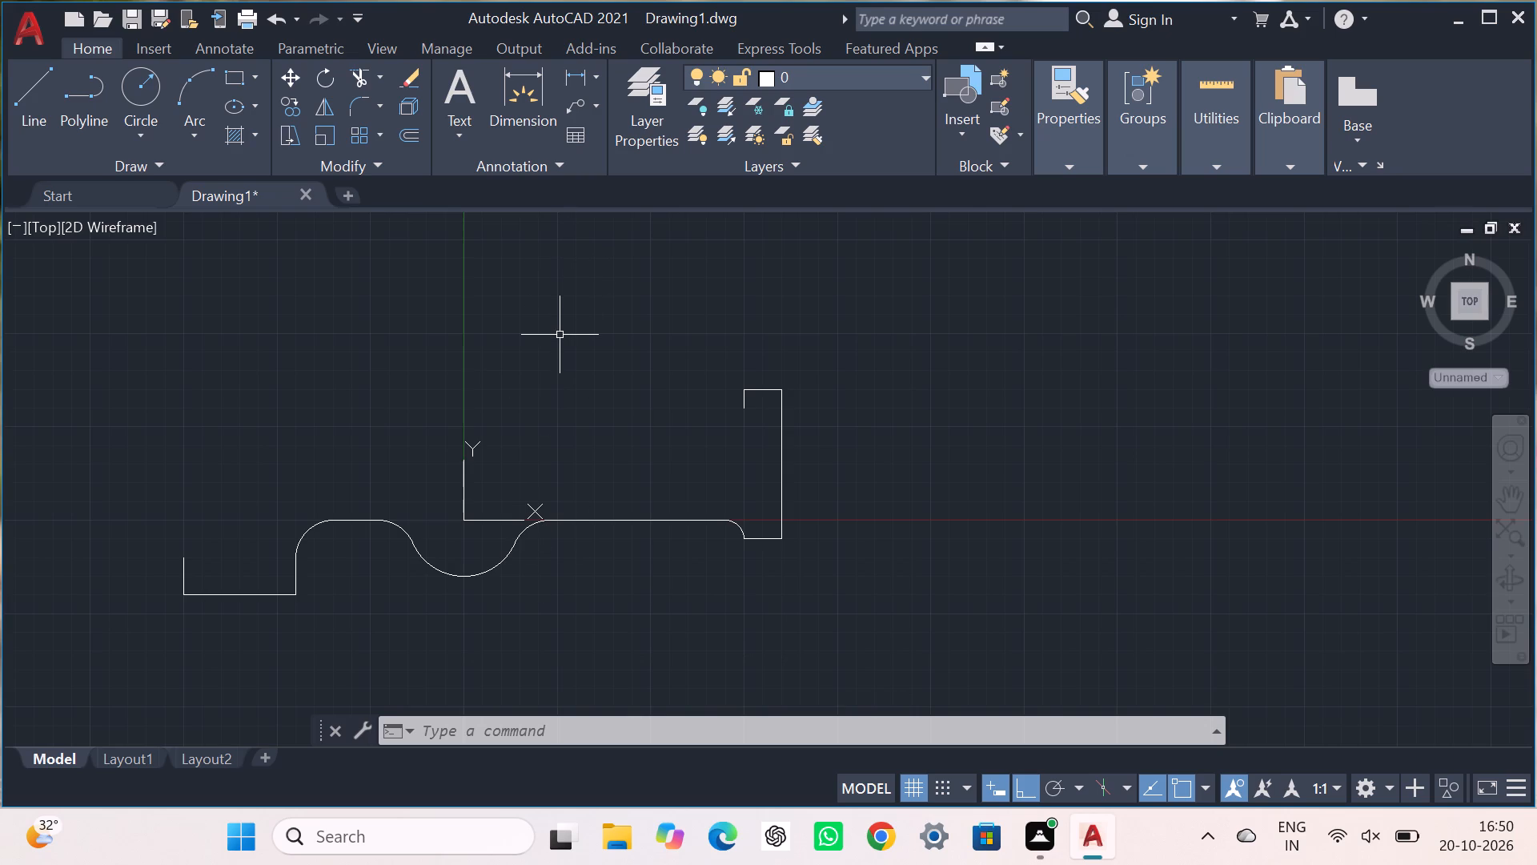
# Turn on polar tracking while trying an arc from the top end of the far-left 20 vertical line.
pyautogui.click(191, 85)
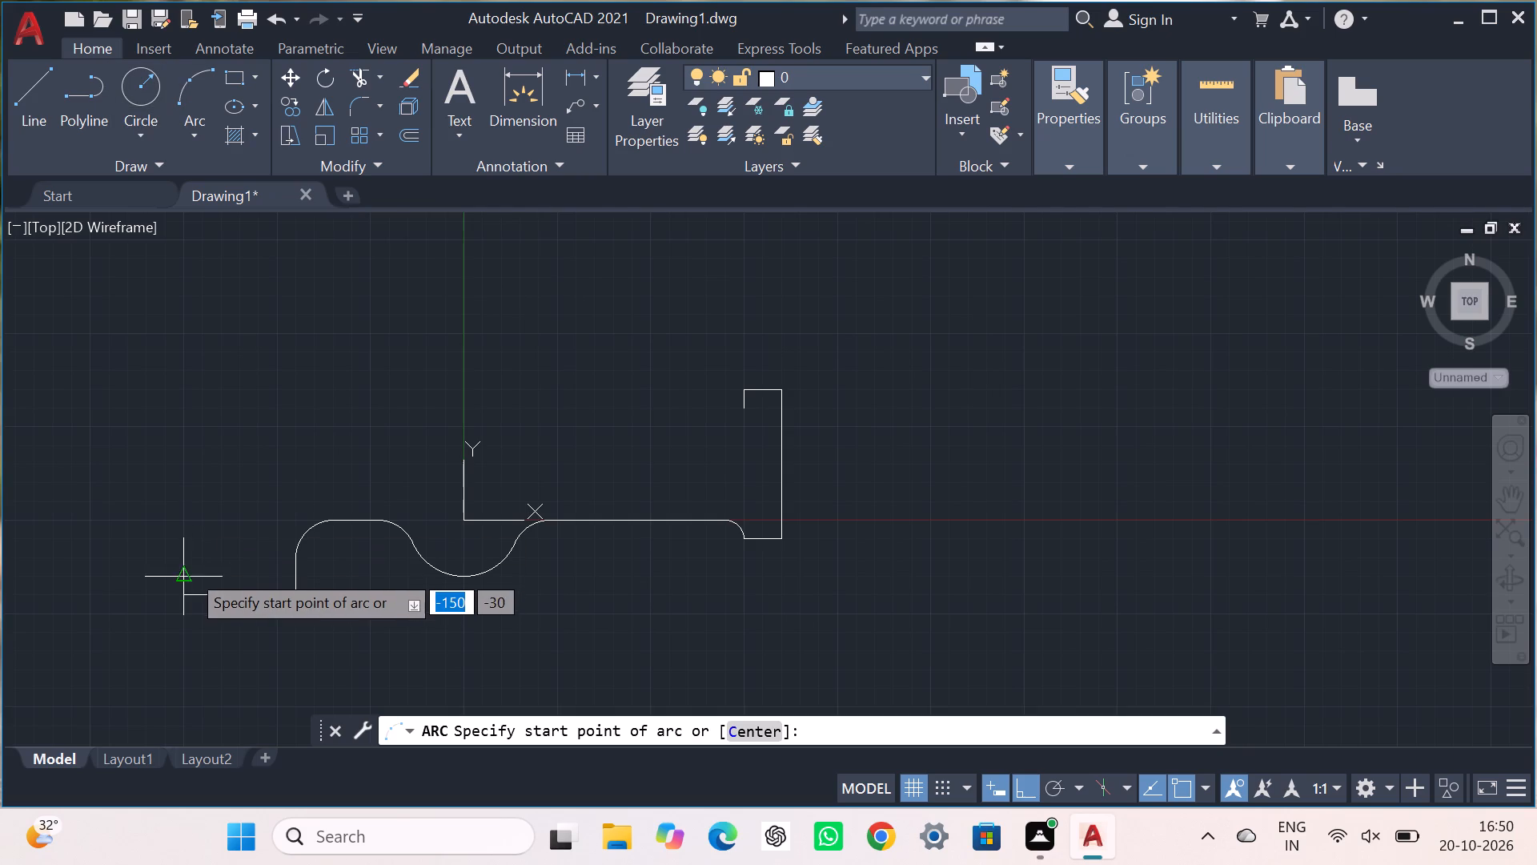
pyautogui.click(187, 561)
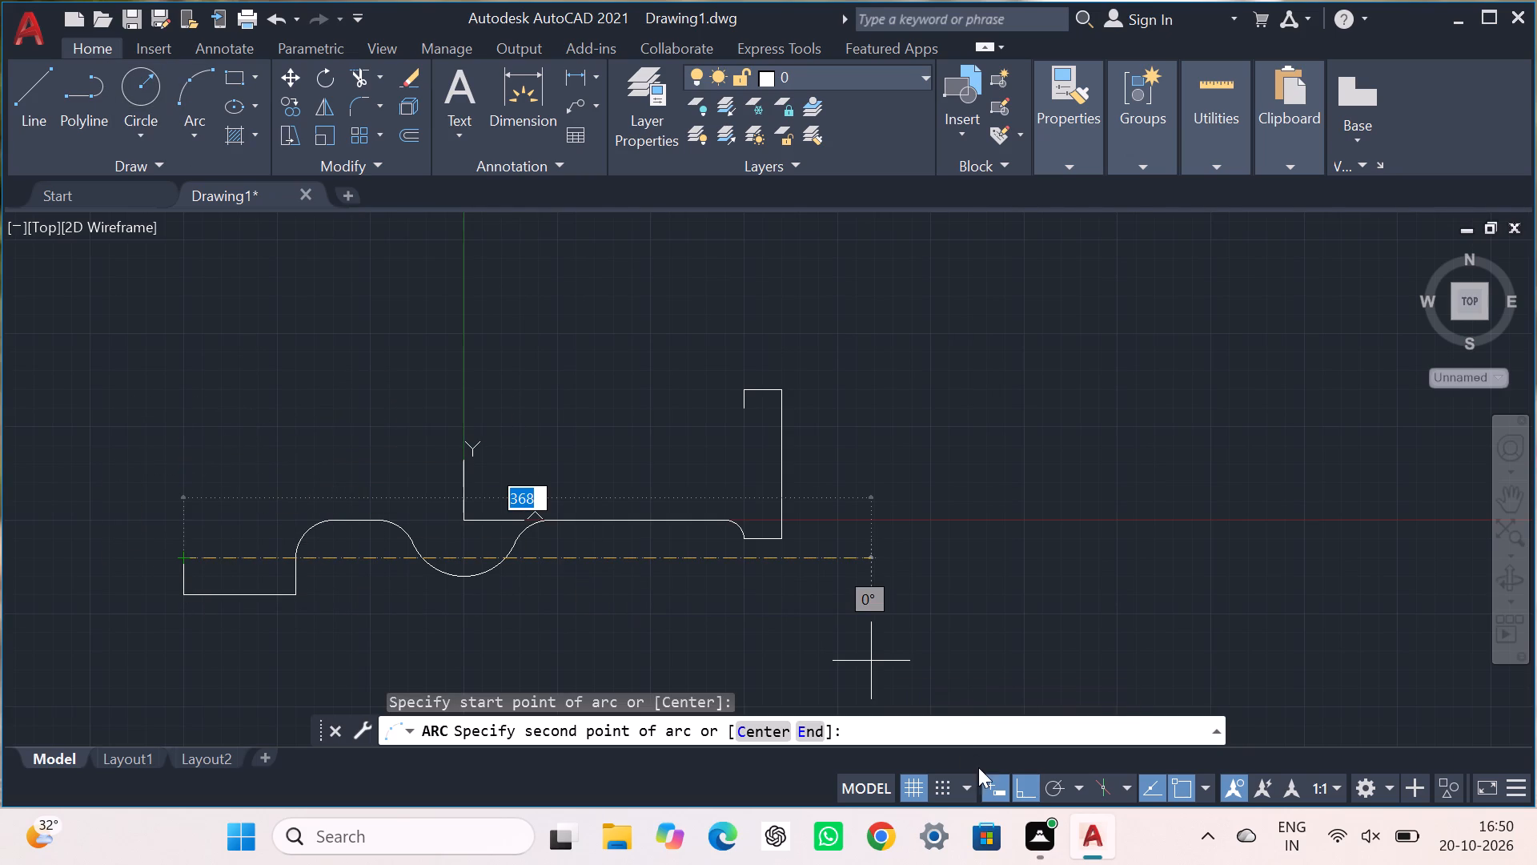
pyautogui.click(1053, 784)
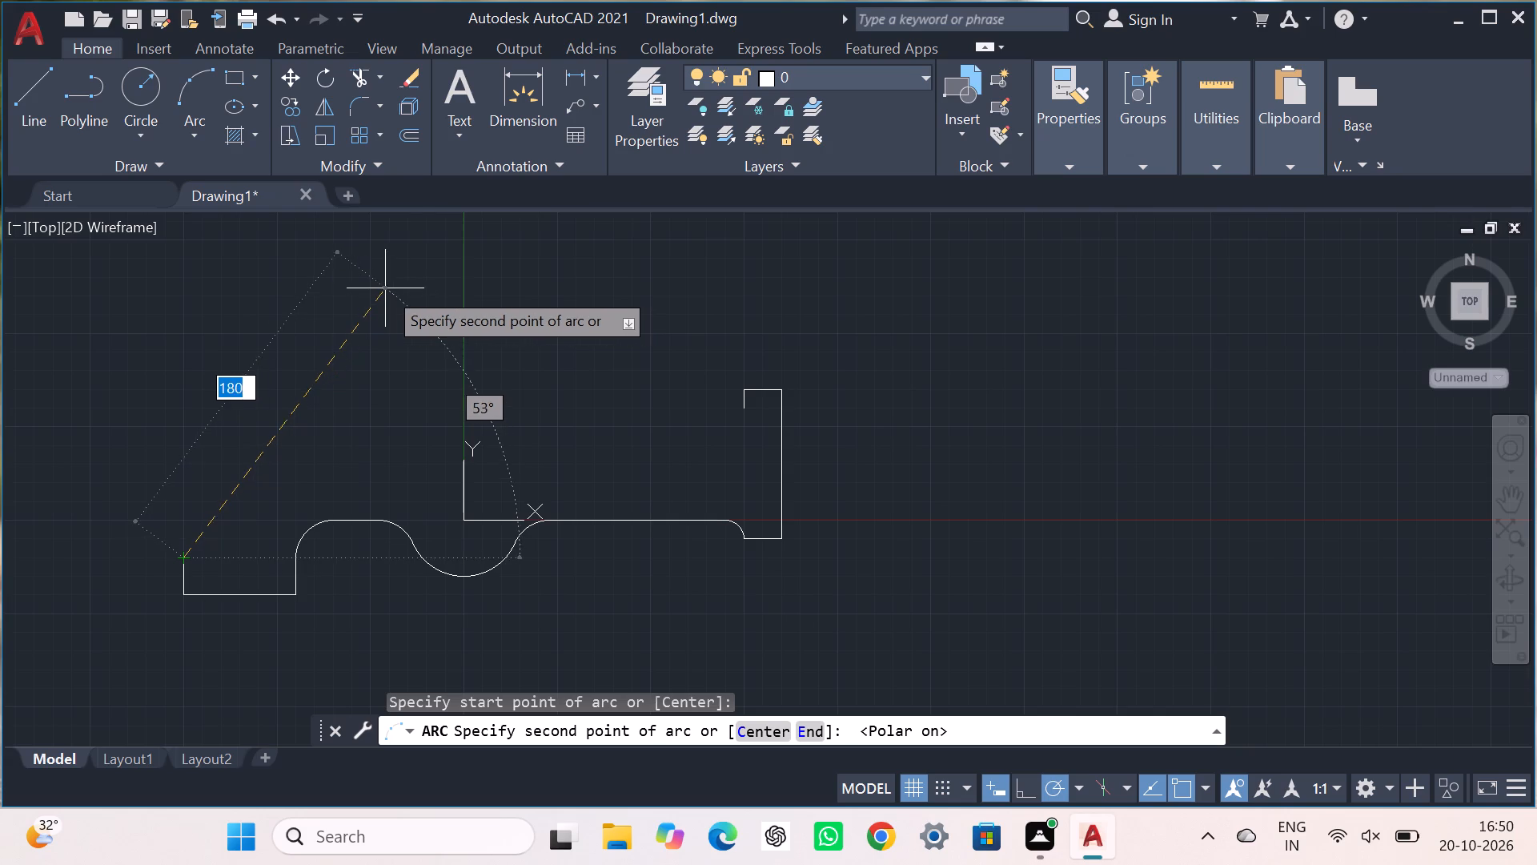
pyautogui.click(297, 380)
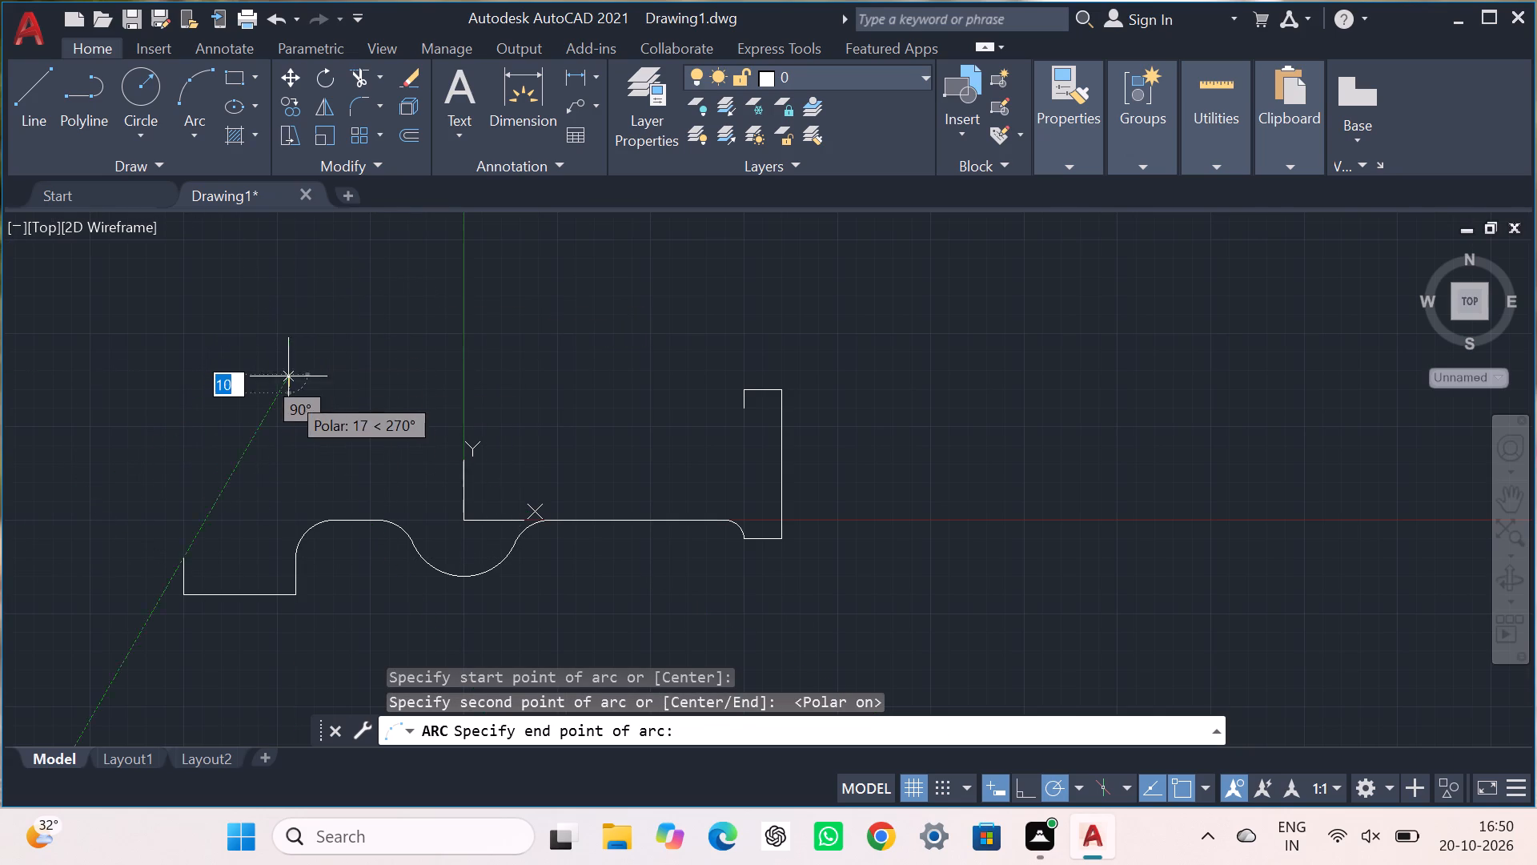
pyautogui.press('Escape')
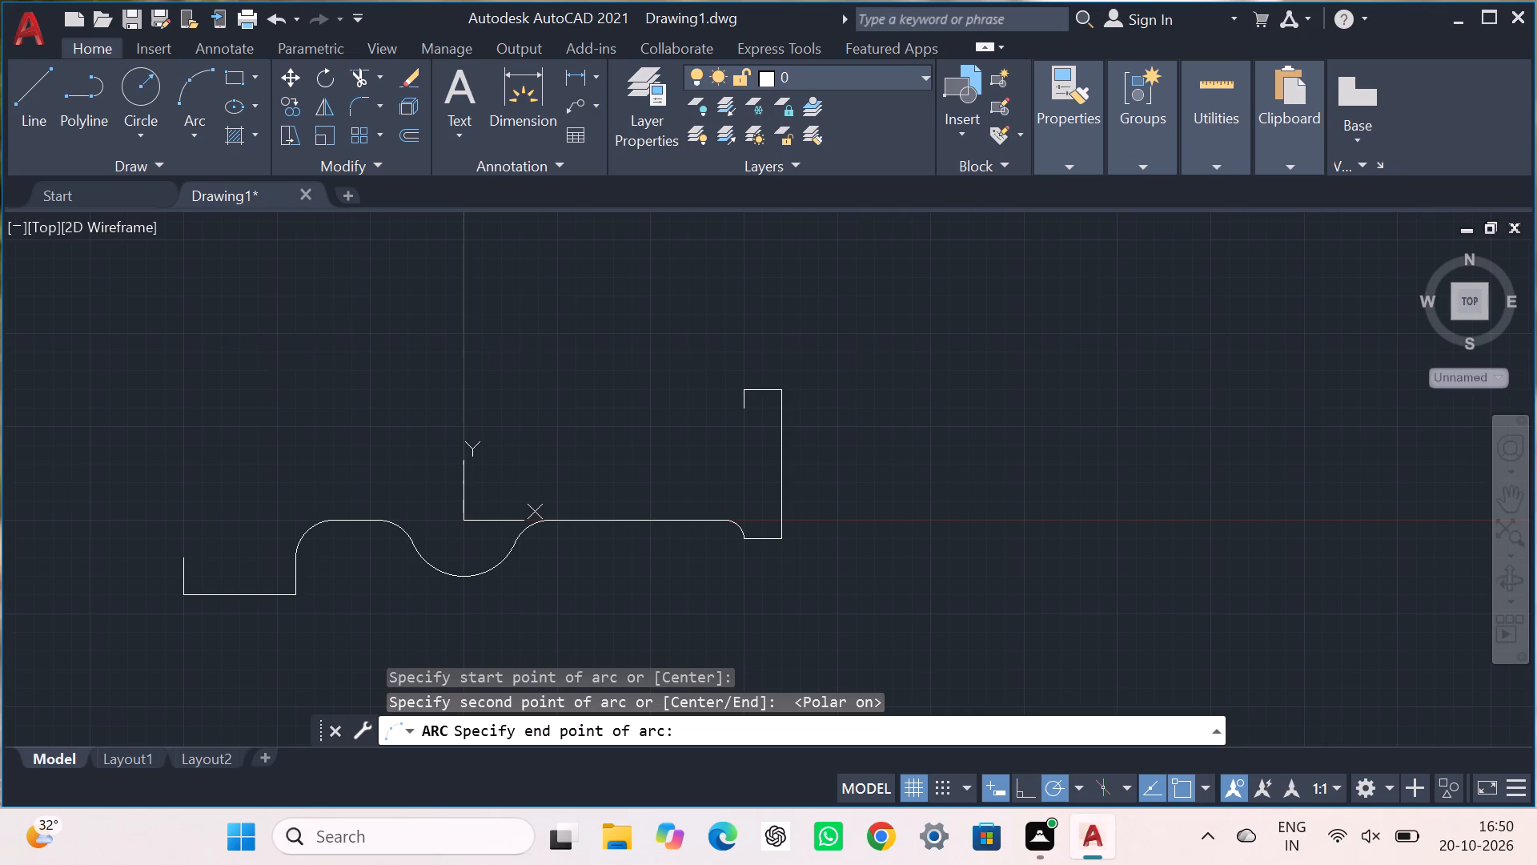
pyautogui.press('Escape')
# Draw a line 130 straight up from the top of the far-left 20 vertical line, continuing about 80 horizontally toward the part's interior.
pyautogui.click(40, 86)
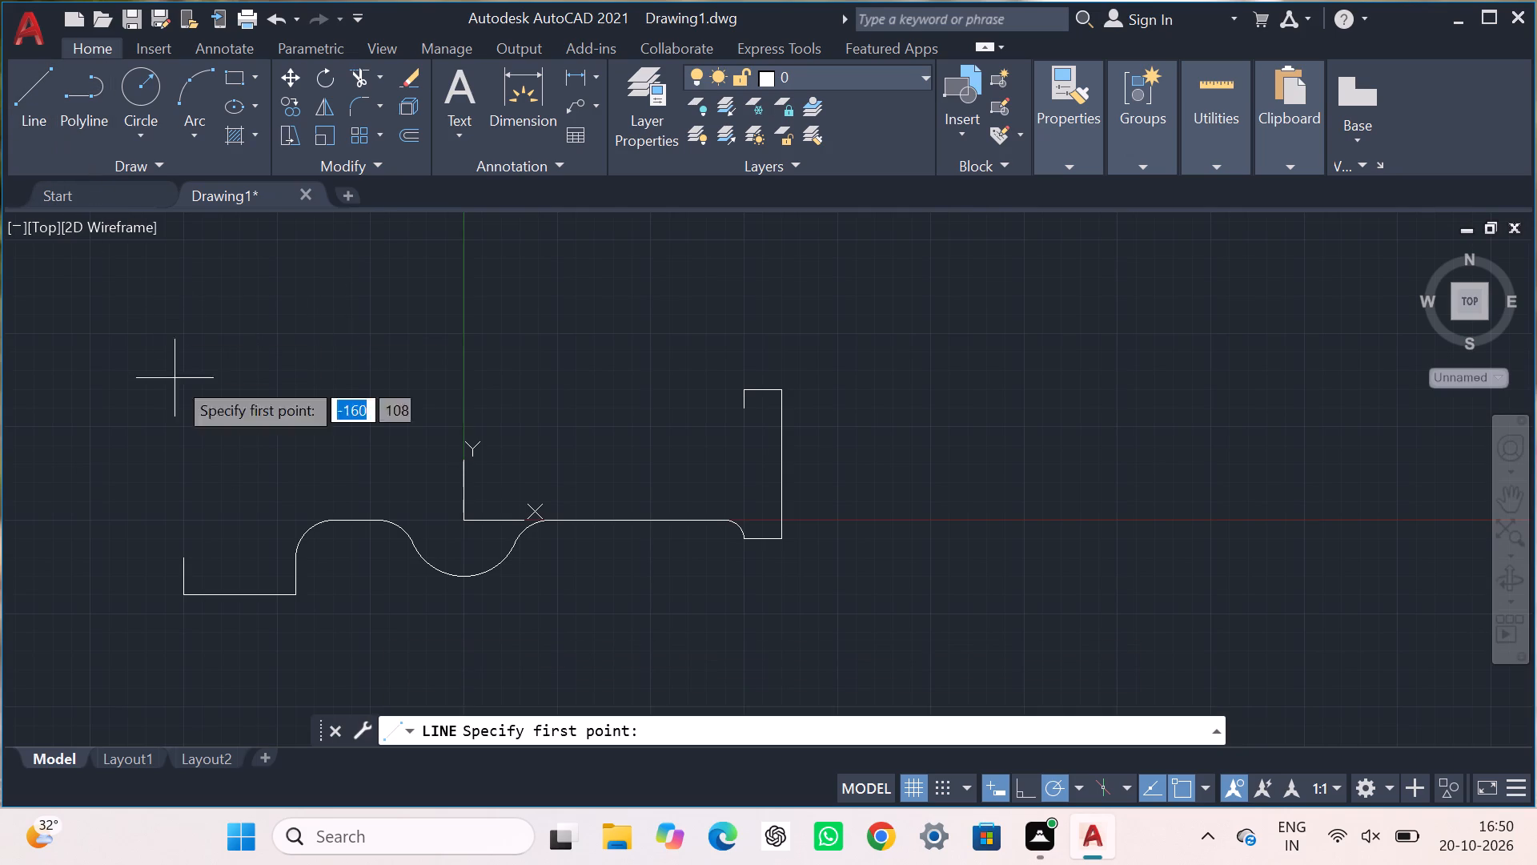
pyautogui.moveTo(182, 561); pyautogui.dragTo(182, 542)
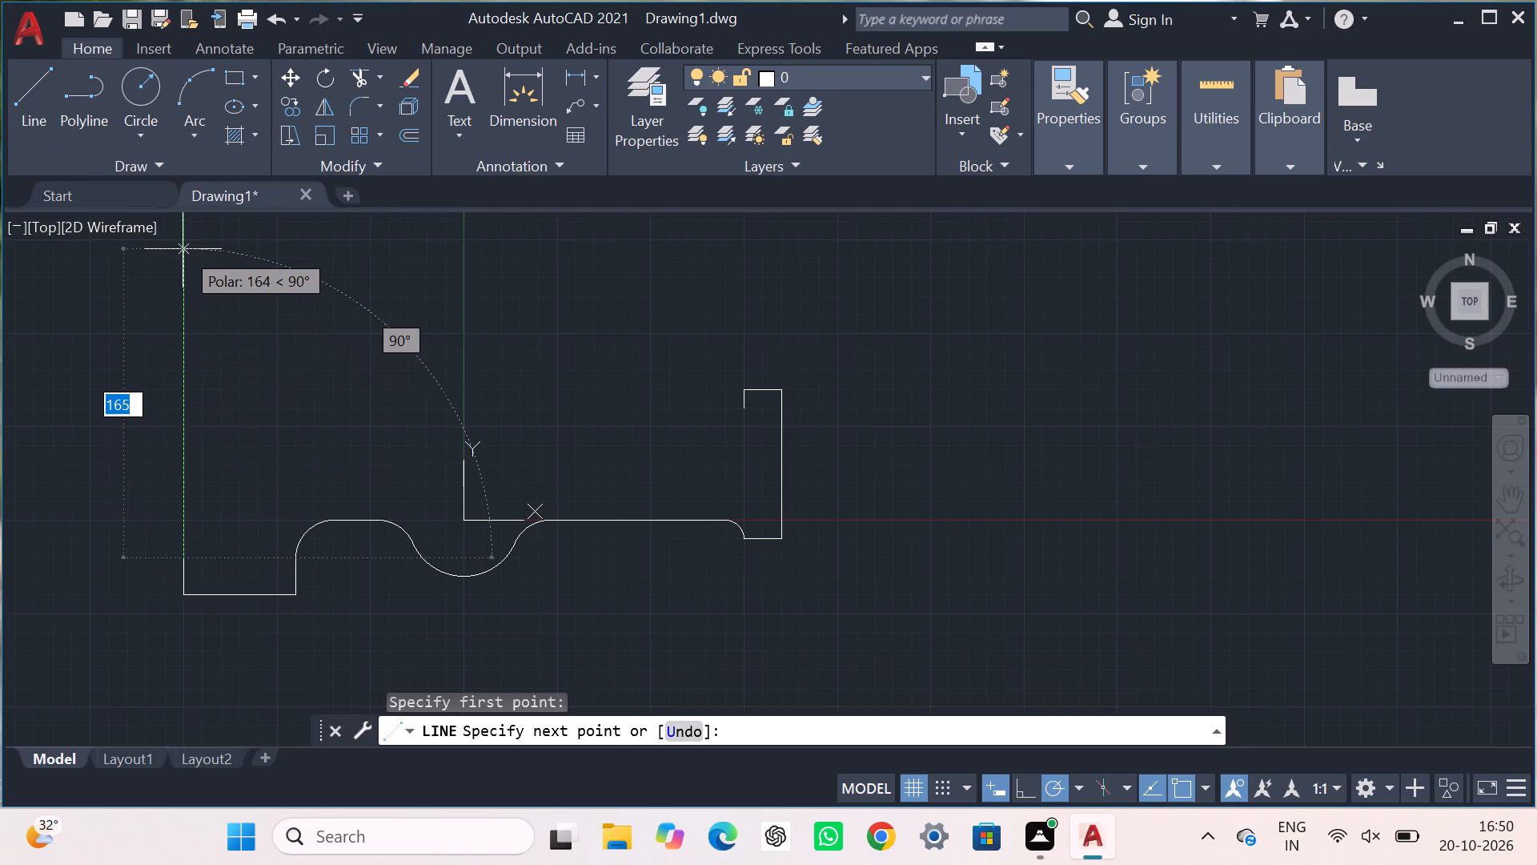
pyautogui.press('1')
pyautogui.write('30')
pyautogui.press('Return')
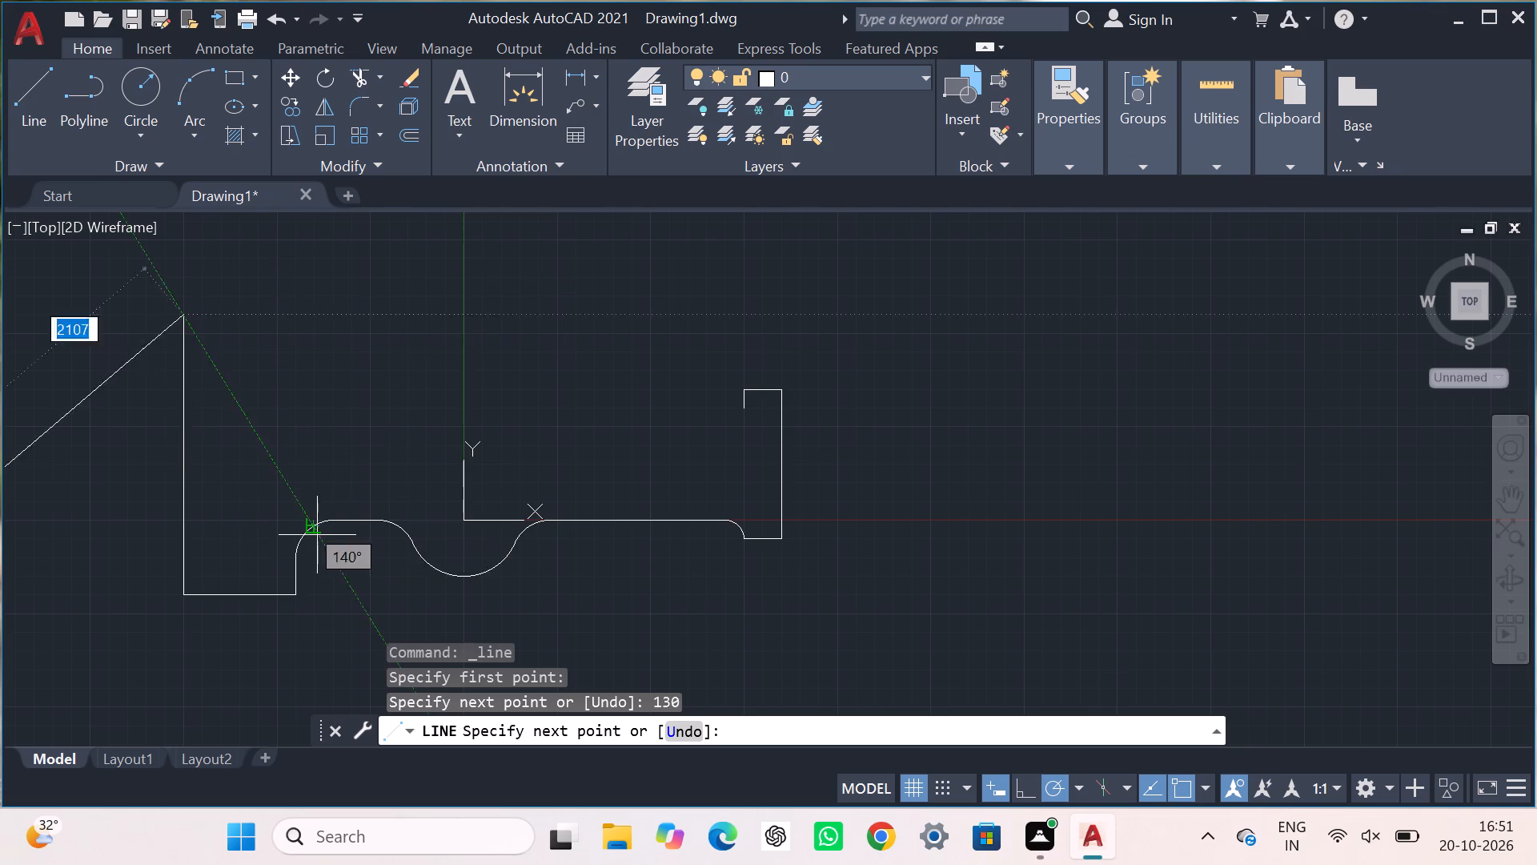
pyautogui.click(331, 314)
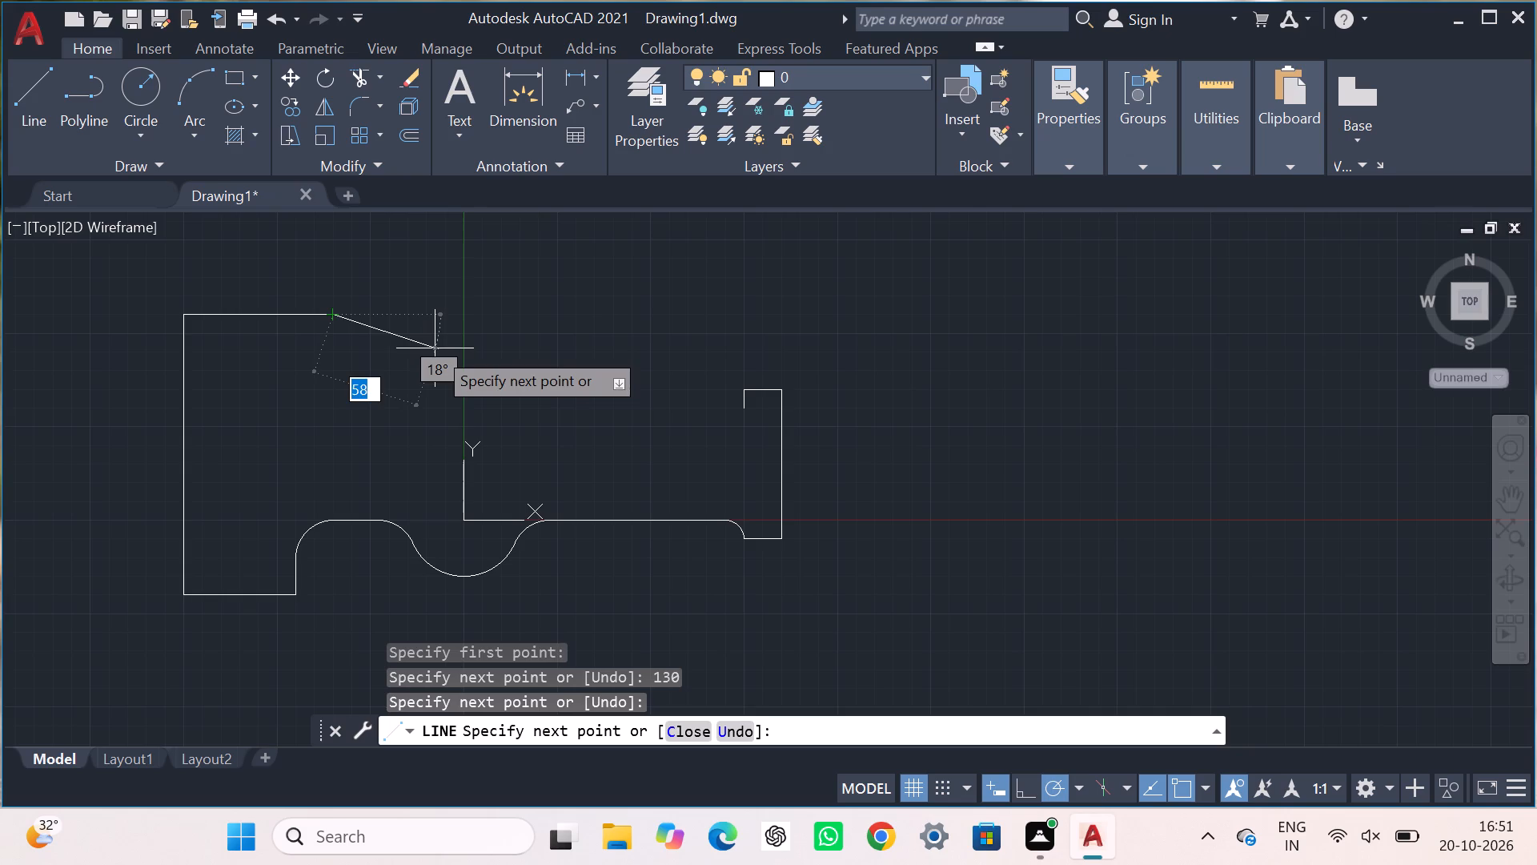
pyautogui.press('Escape')
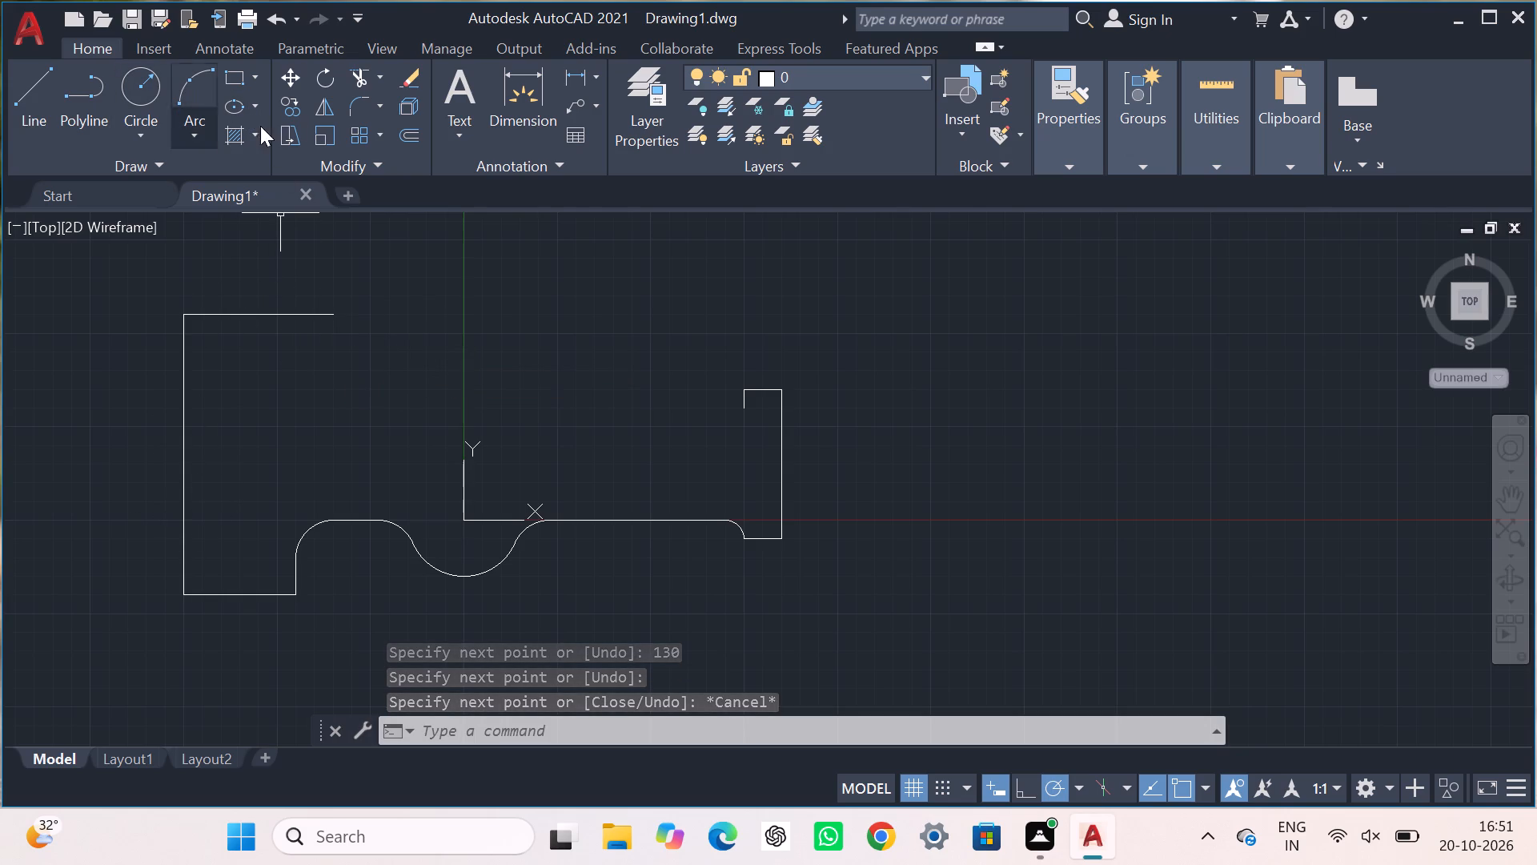
# Fillet the corner between the 80 horizontal line and the 130 vertical line with radius 80.
pyautogui.click(354, 95)
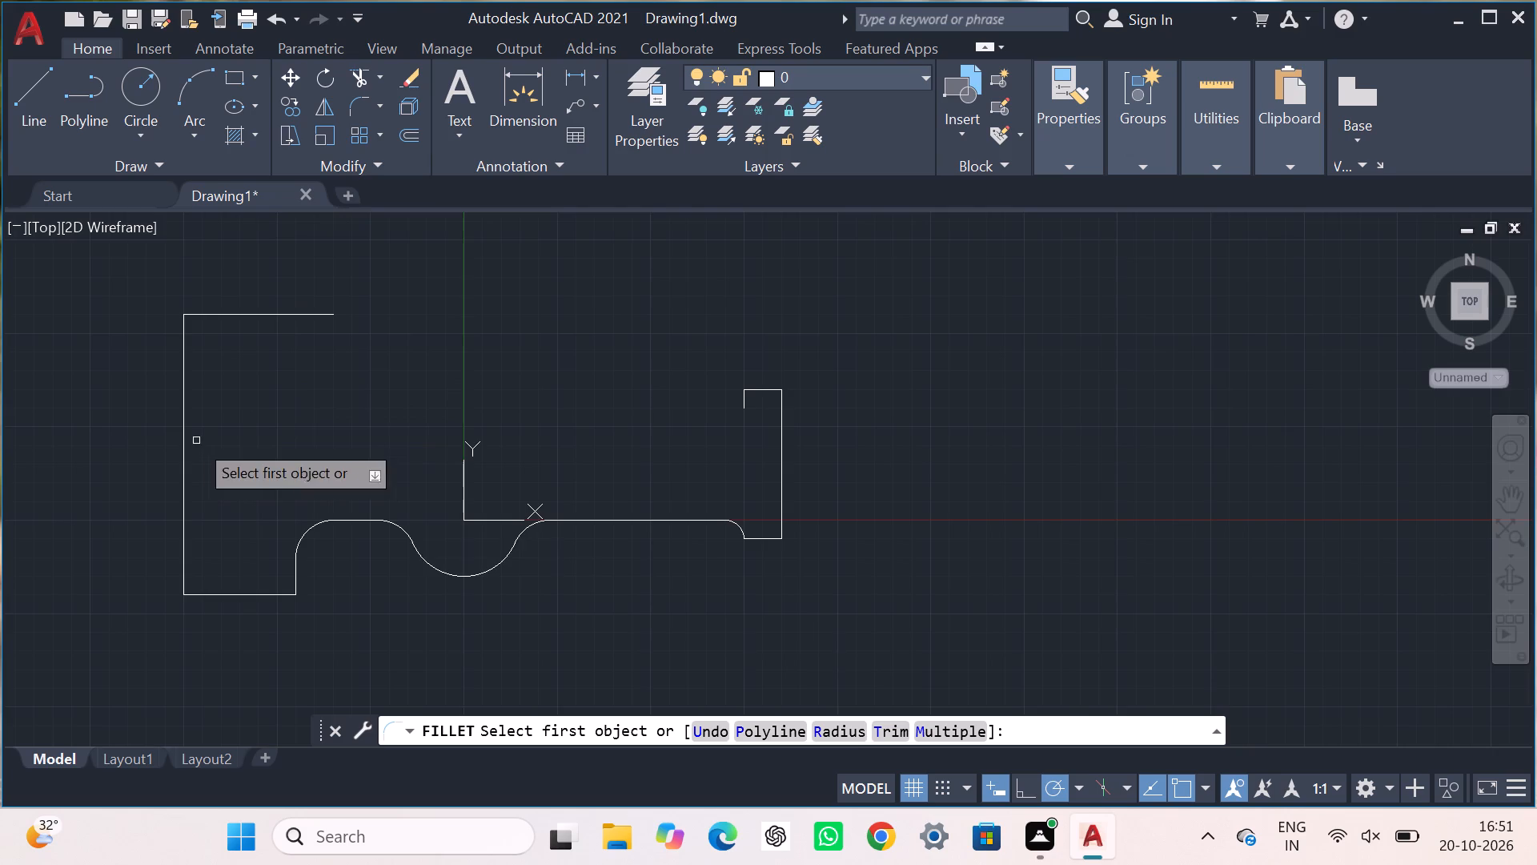
pyautogui.click(845, 729)
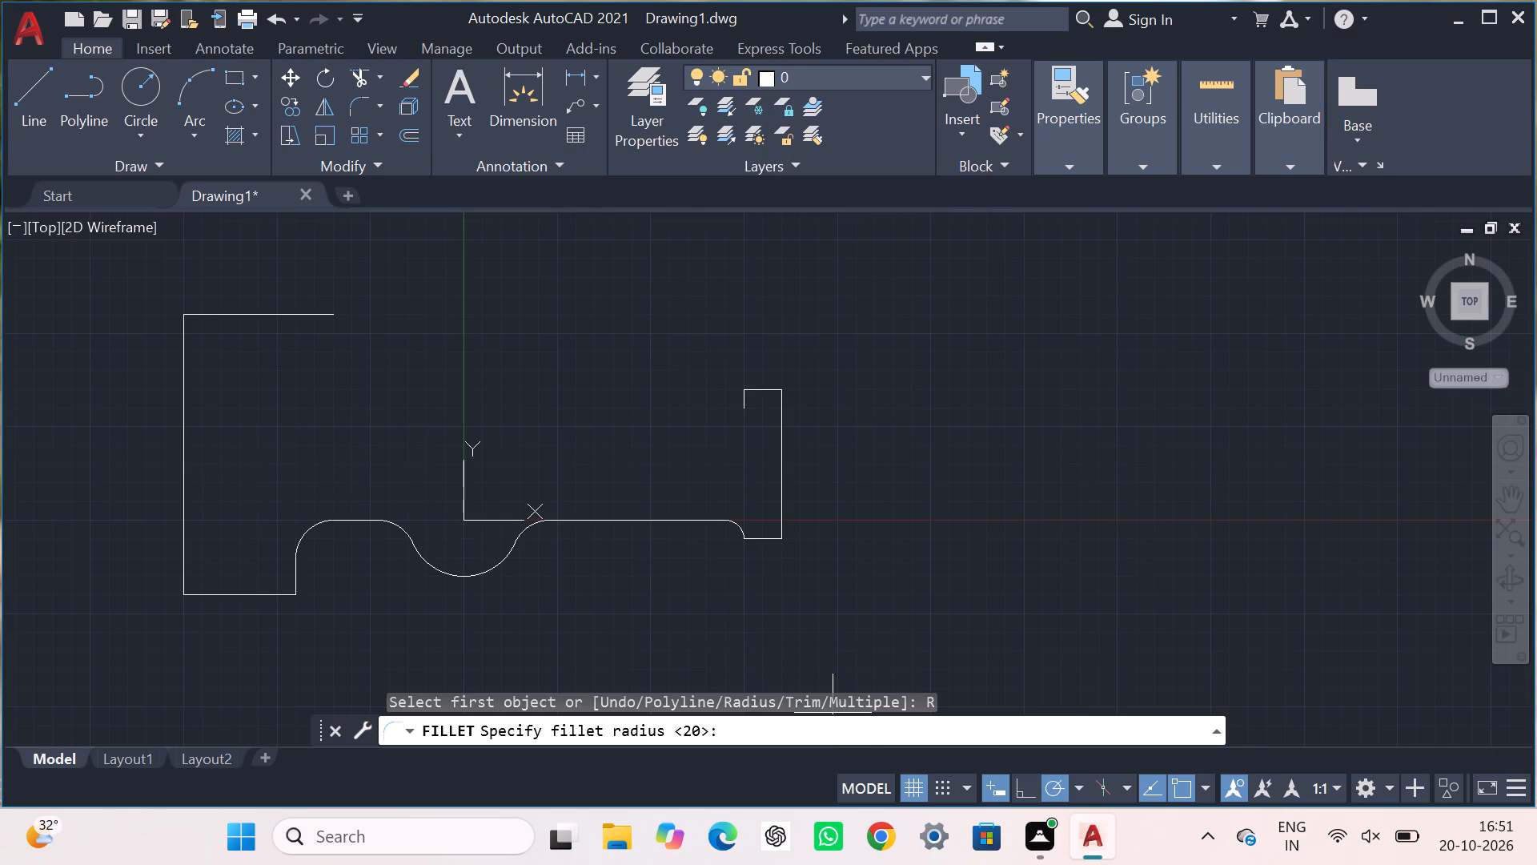
pyautogui.write('80')
pyautogui.press('Return')
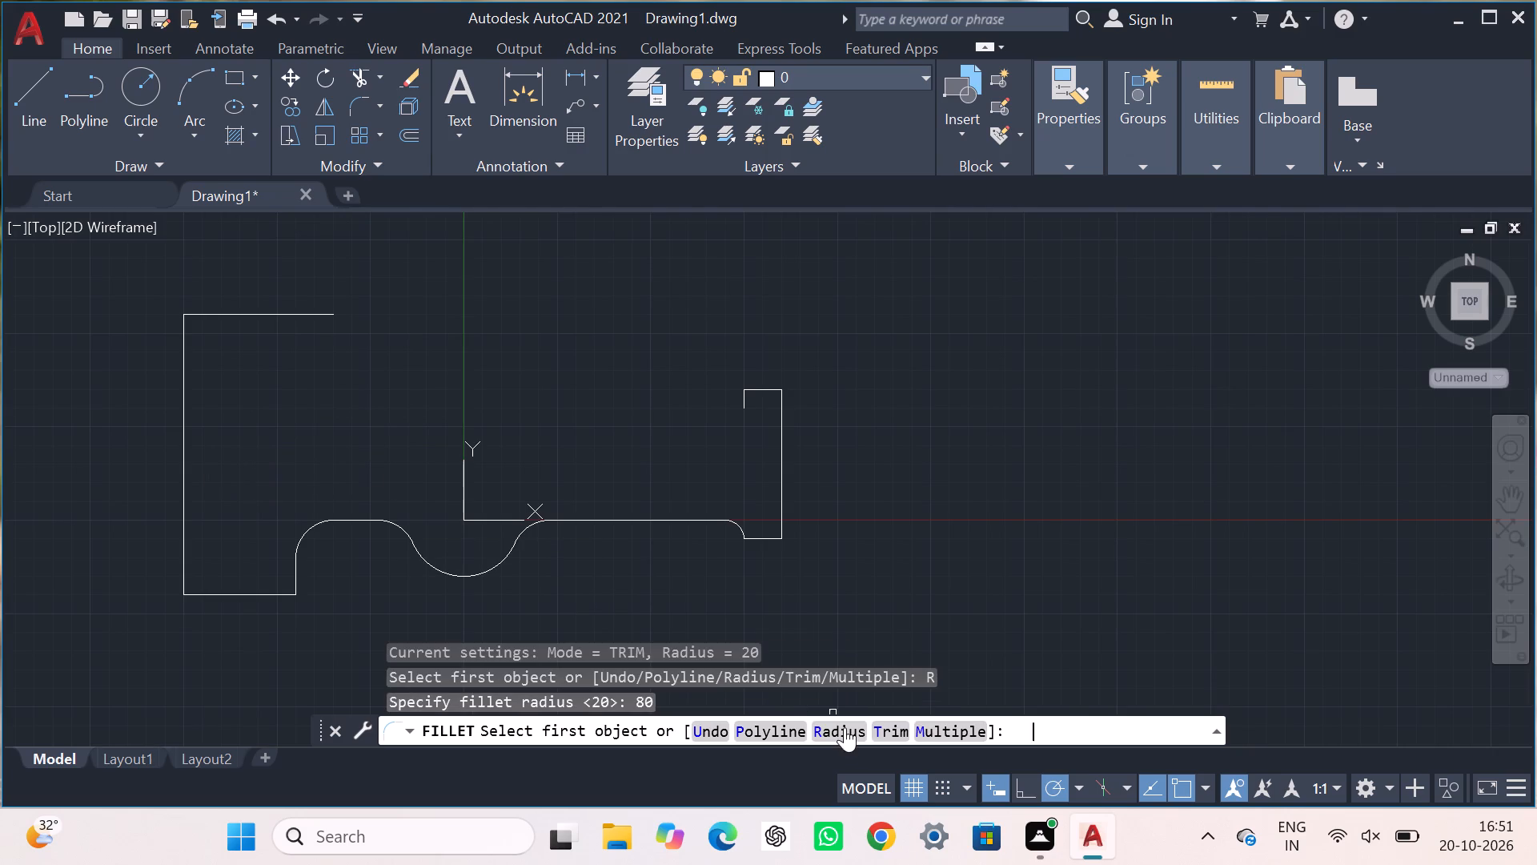
pyautogui.click(307, 314)
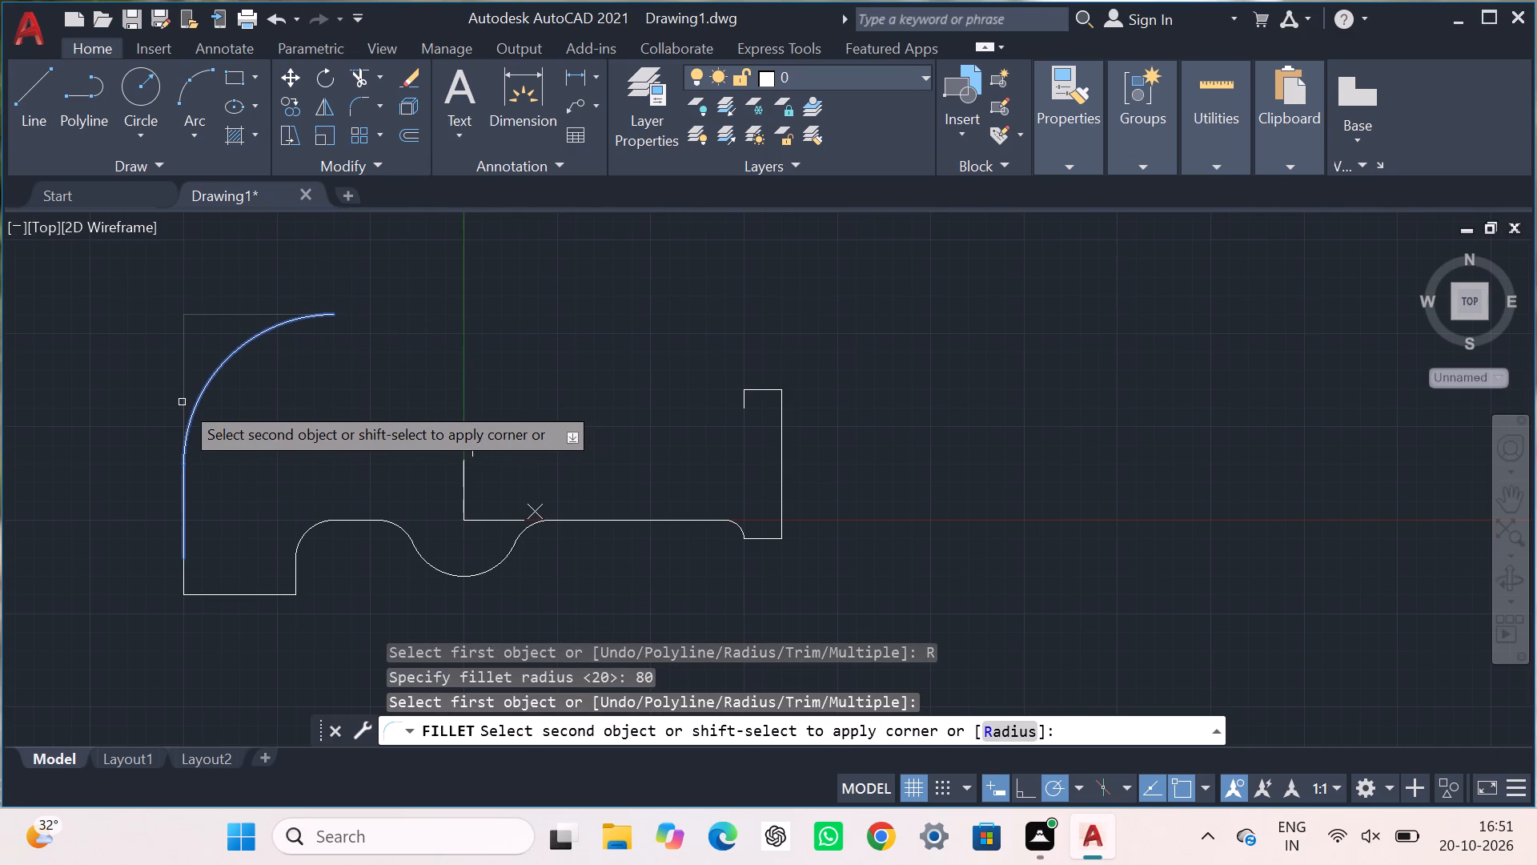
pyautogui.click(182, 402)
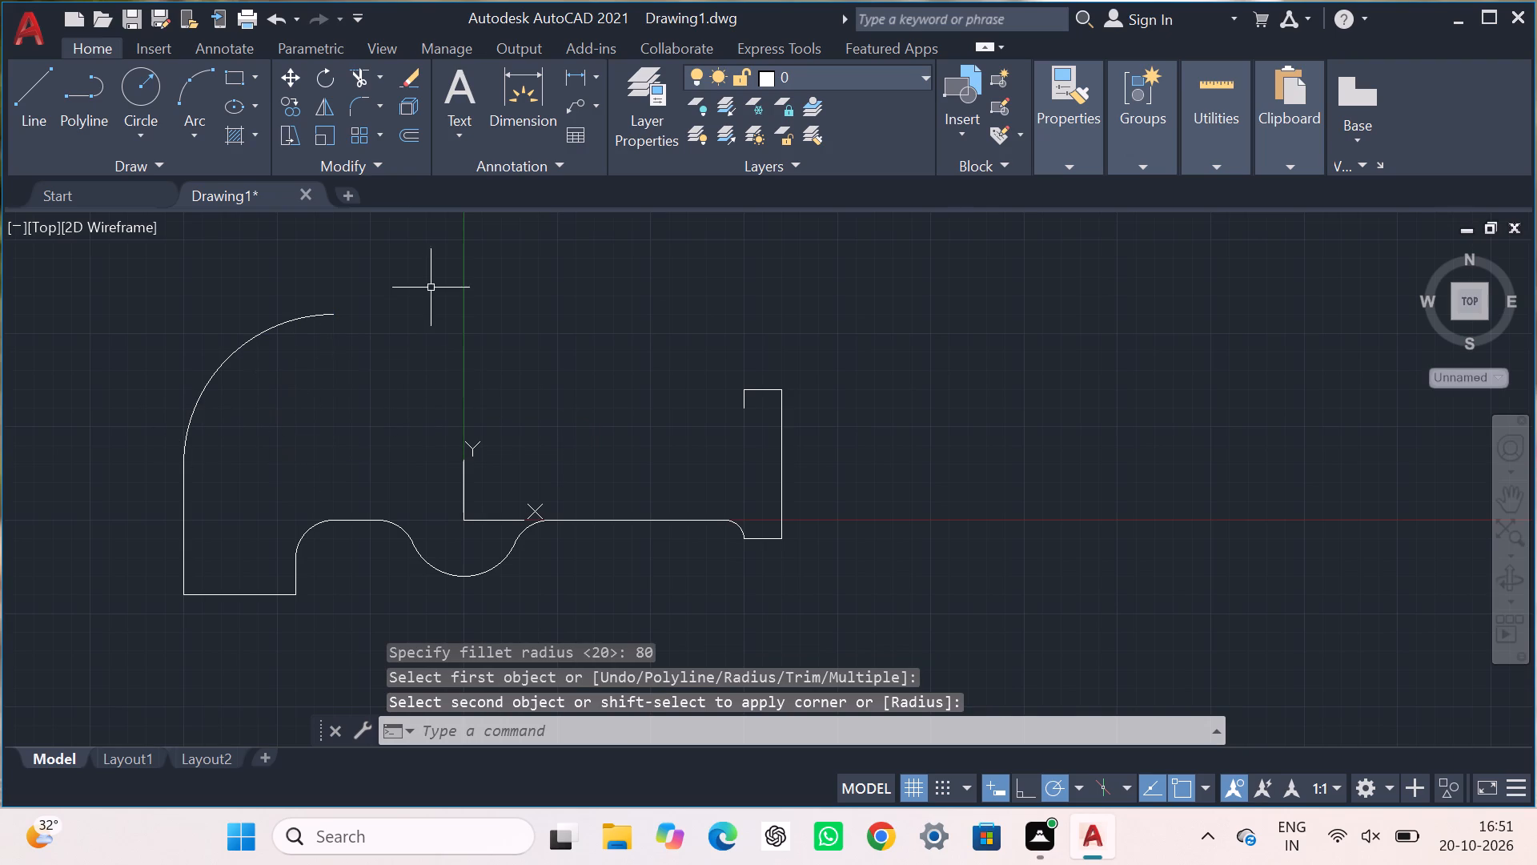
# Draw a vertical line about 433 long upward from the bottom quadrant of the radius 30 arc.
pyautogui.scroll(2, 430, 300)
pyautogui.scroll(-4, 419, 315)
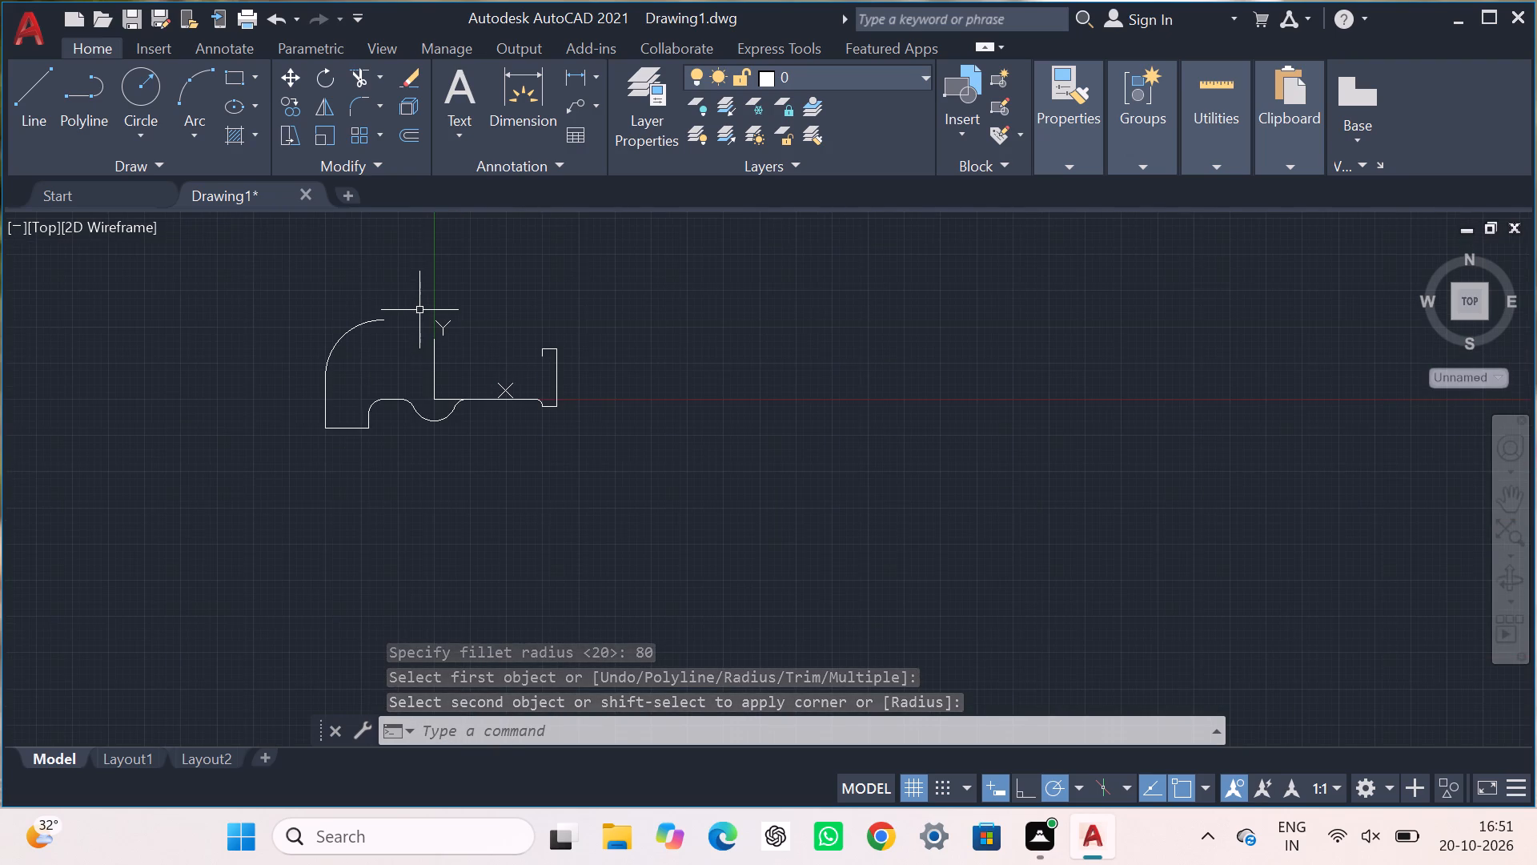
pyautogui.scroll(2, 419, 310)
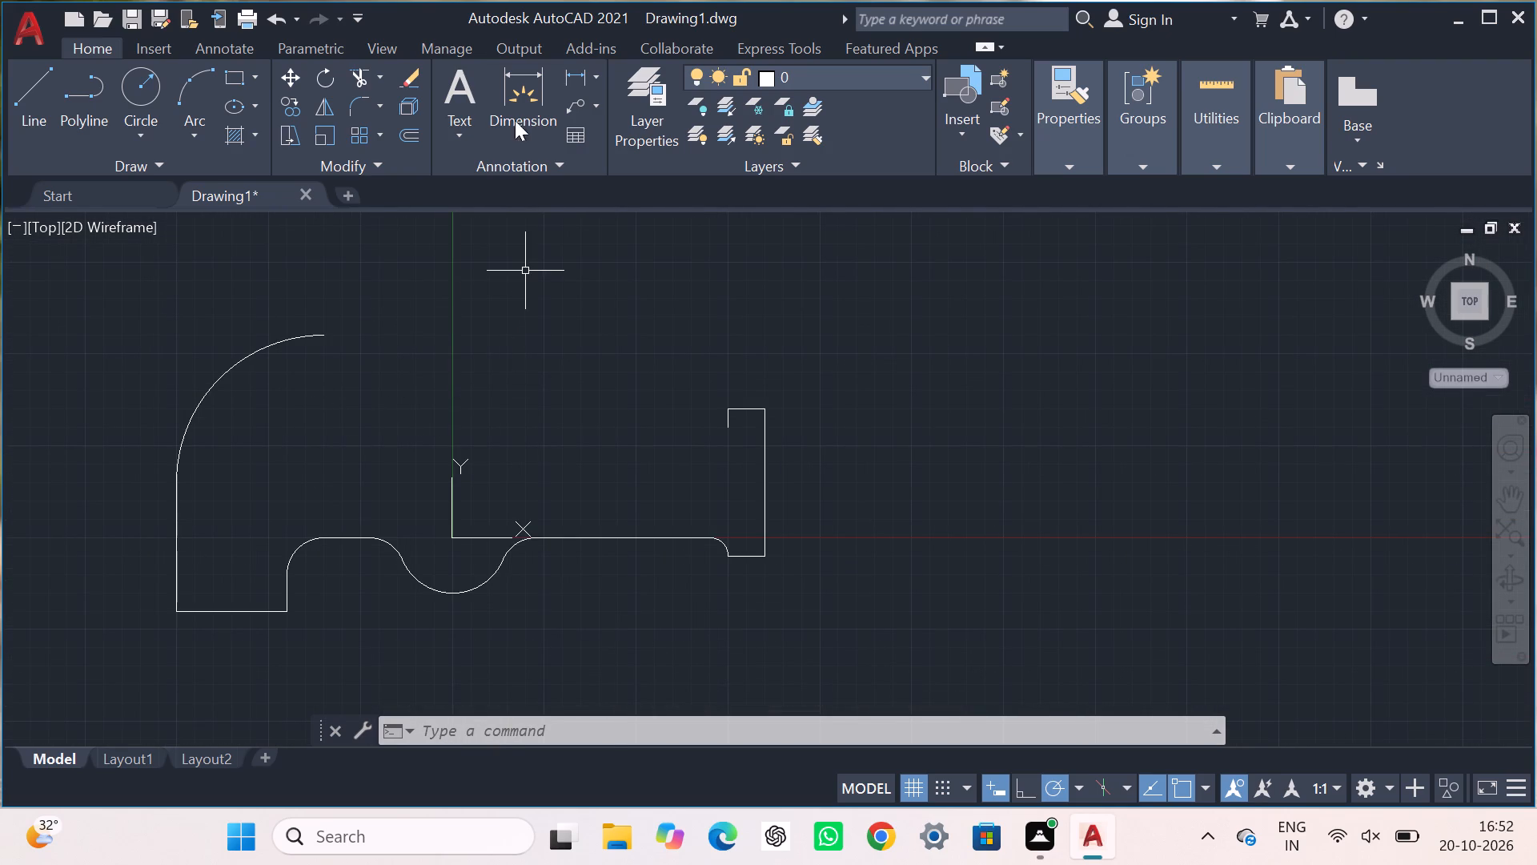
pyautogui.click(47, 82)
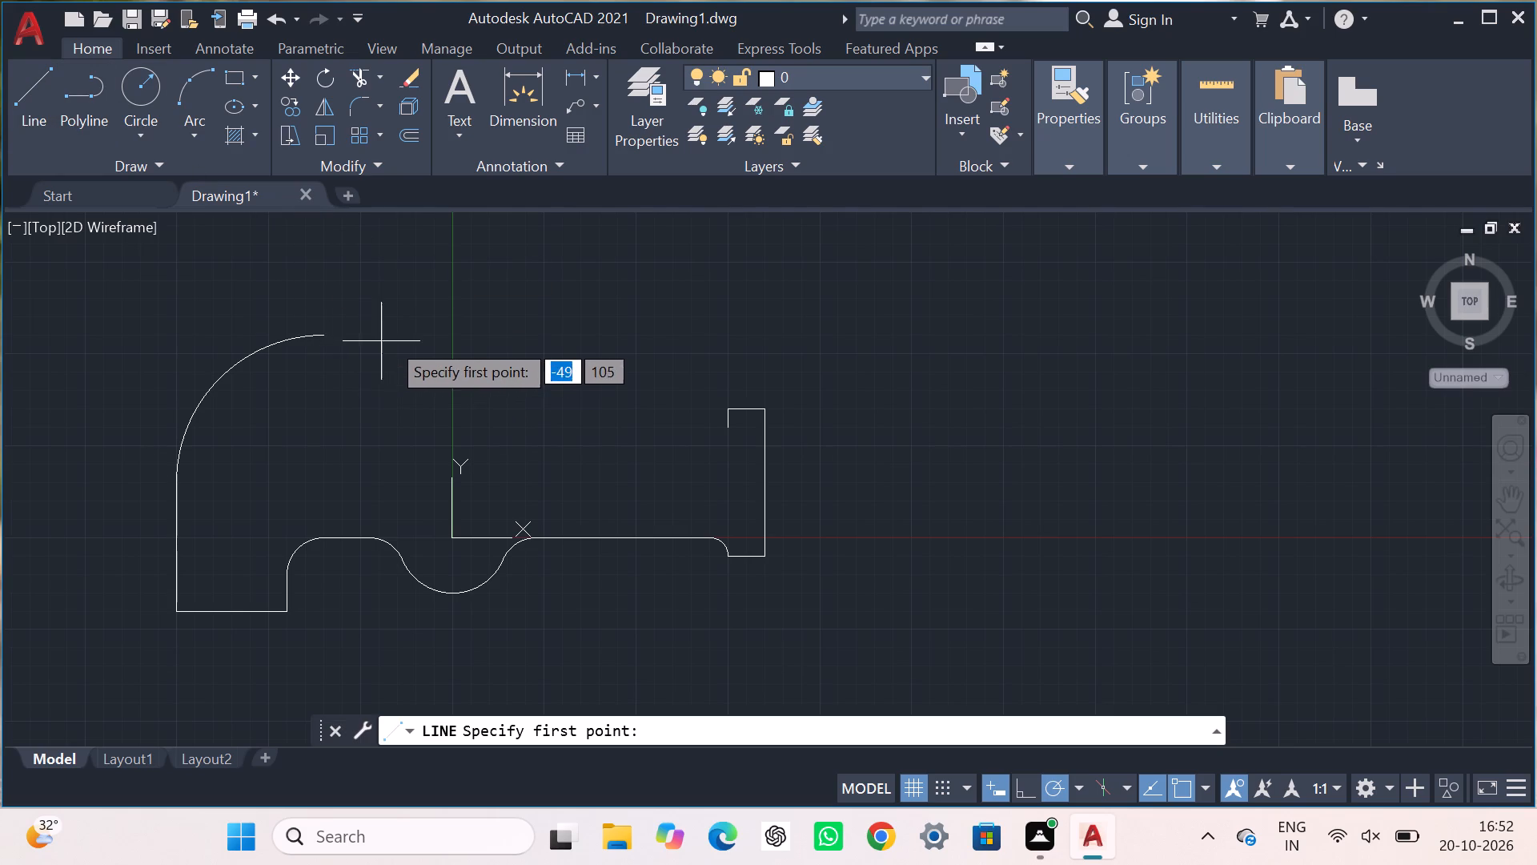
pyautogui.moveTo(407, 324); pyautogui.dragTo(421, 468, button='middle')
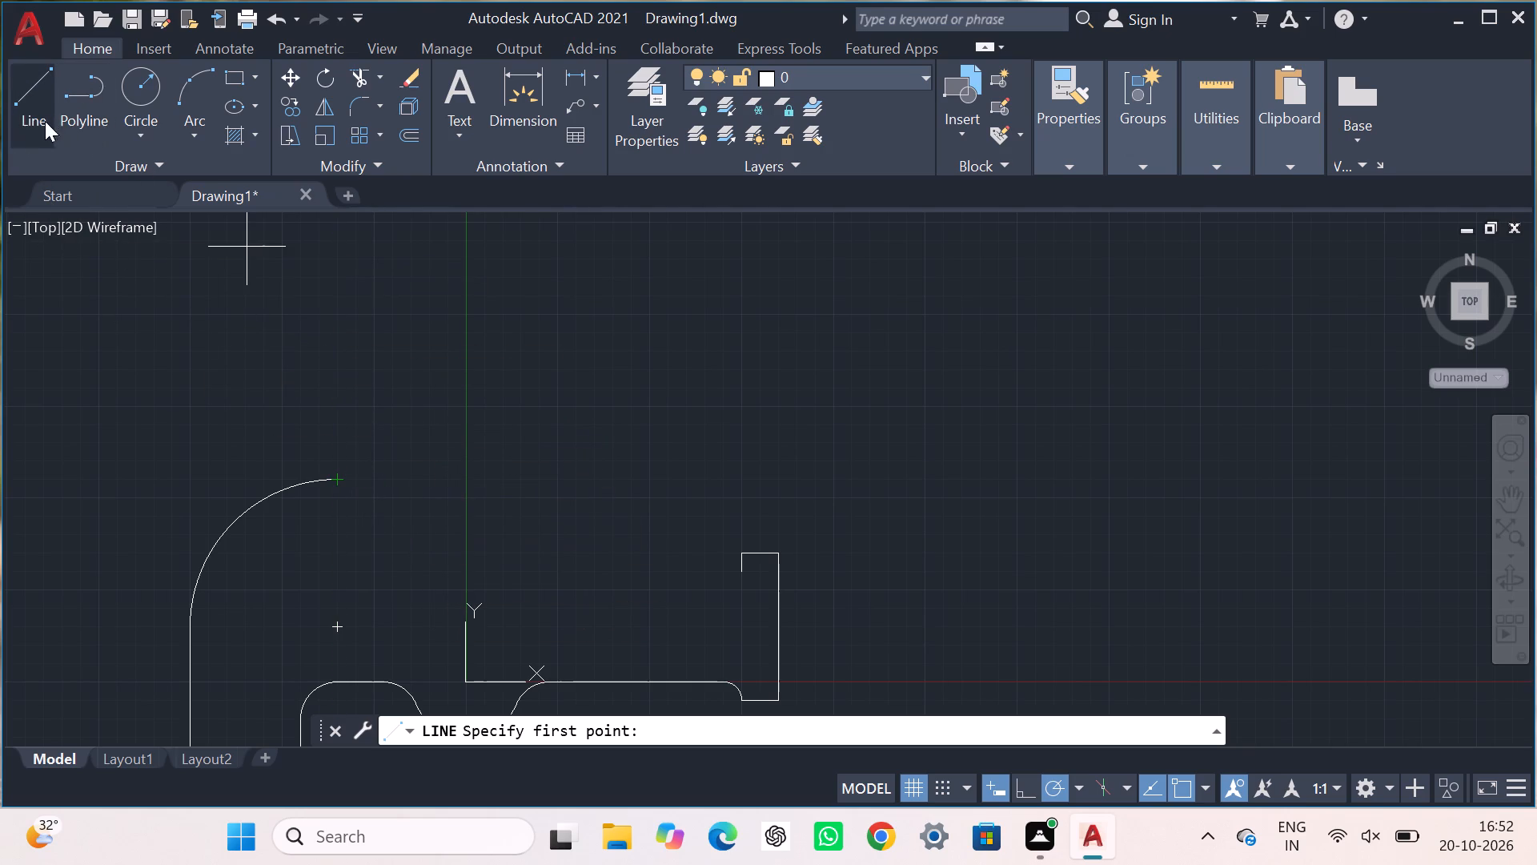
pyautogui.click(42, 96)
pyautogui.scroll(-1, 506, 541)
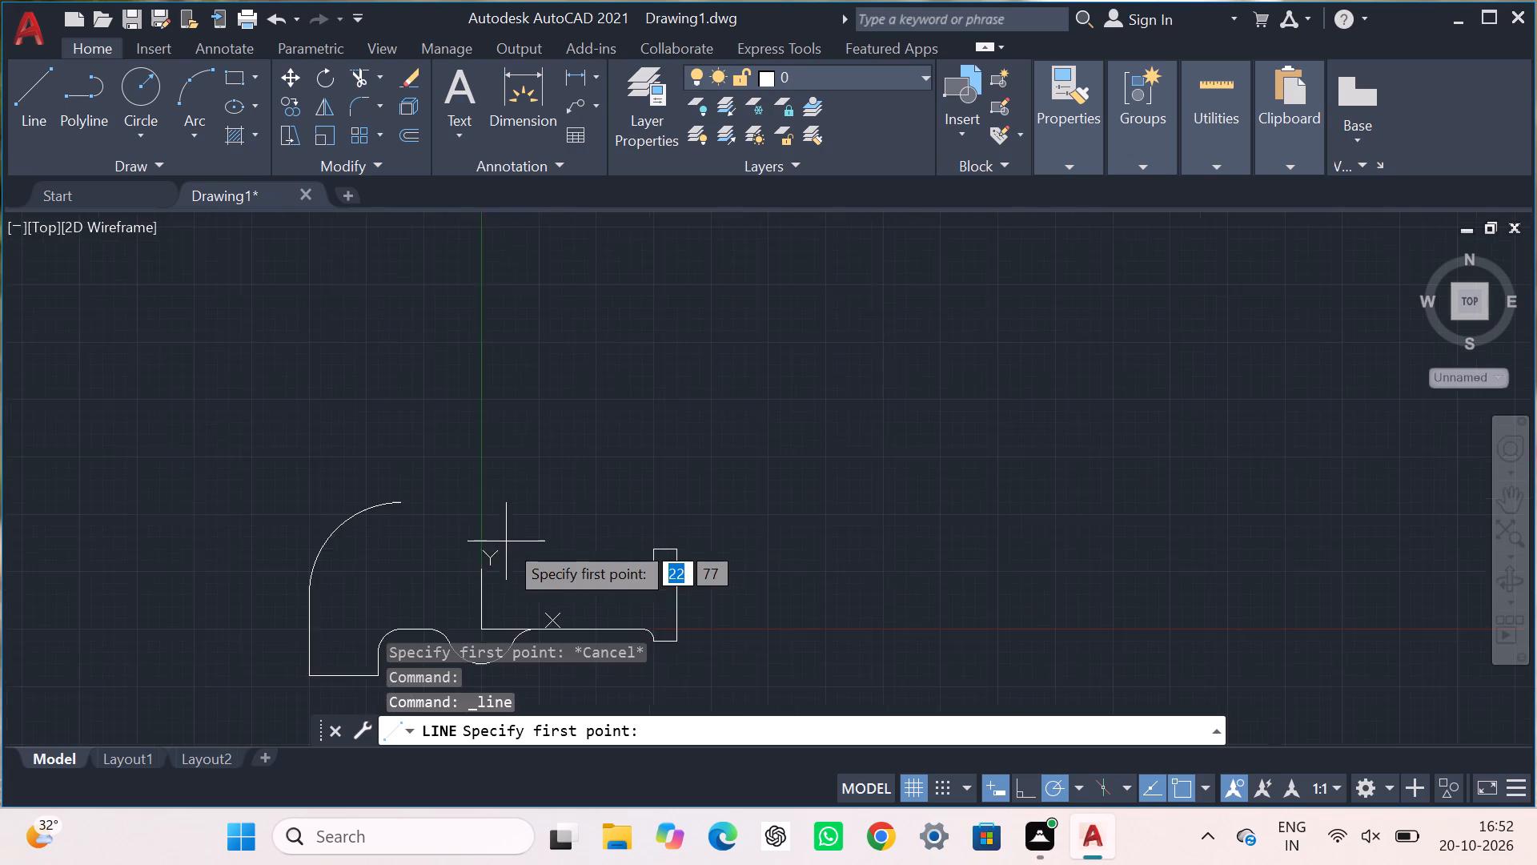
pyautogui.moveTo(506, 541); pyautogui.dragTo(507, 385, button='middle')
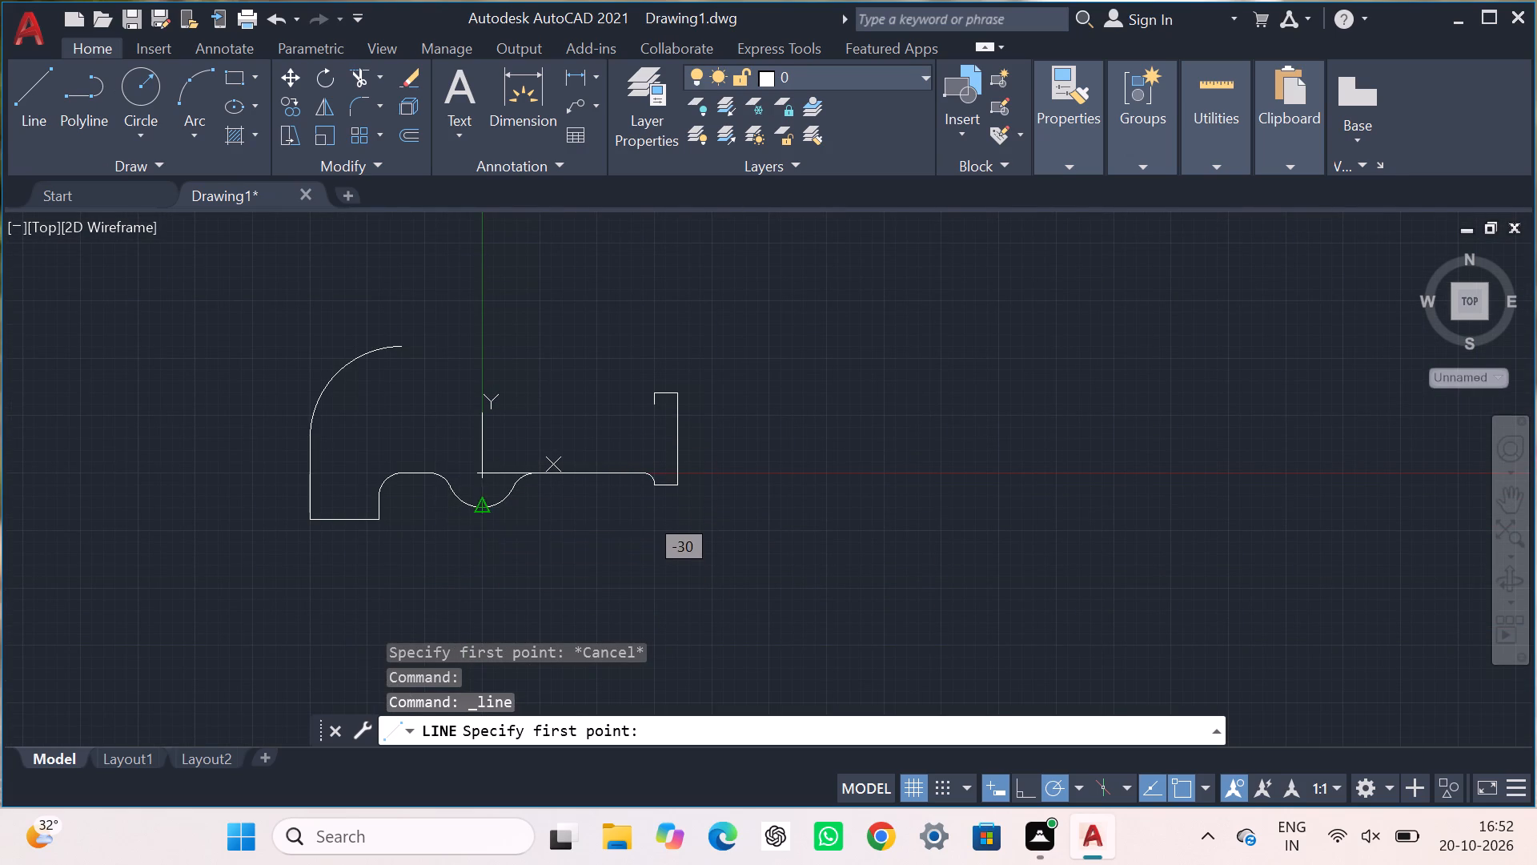
pyautogui.click(483, 514)
pyautogui.moveTo(481, 246); pyautogui.dragTo(481, 552, button='middle')
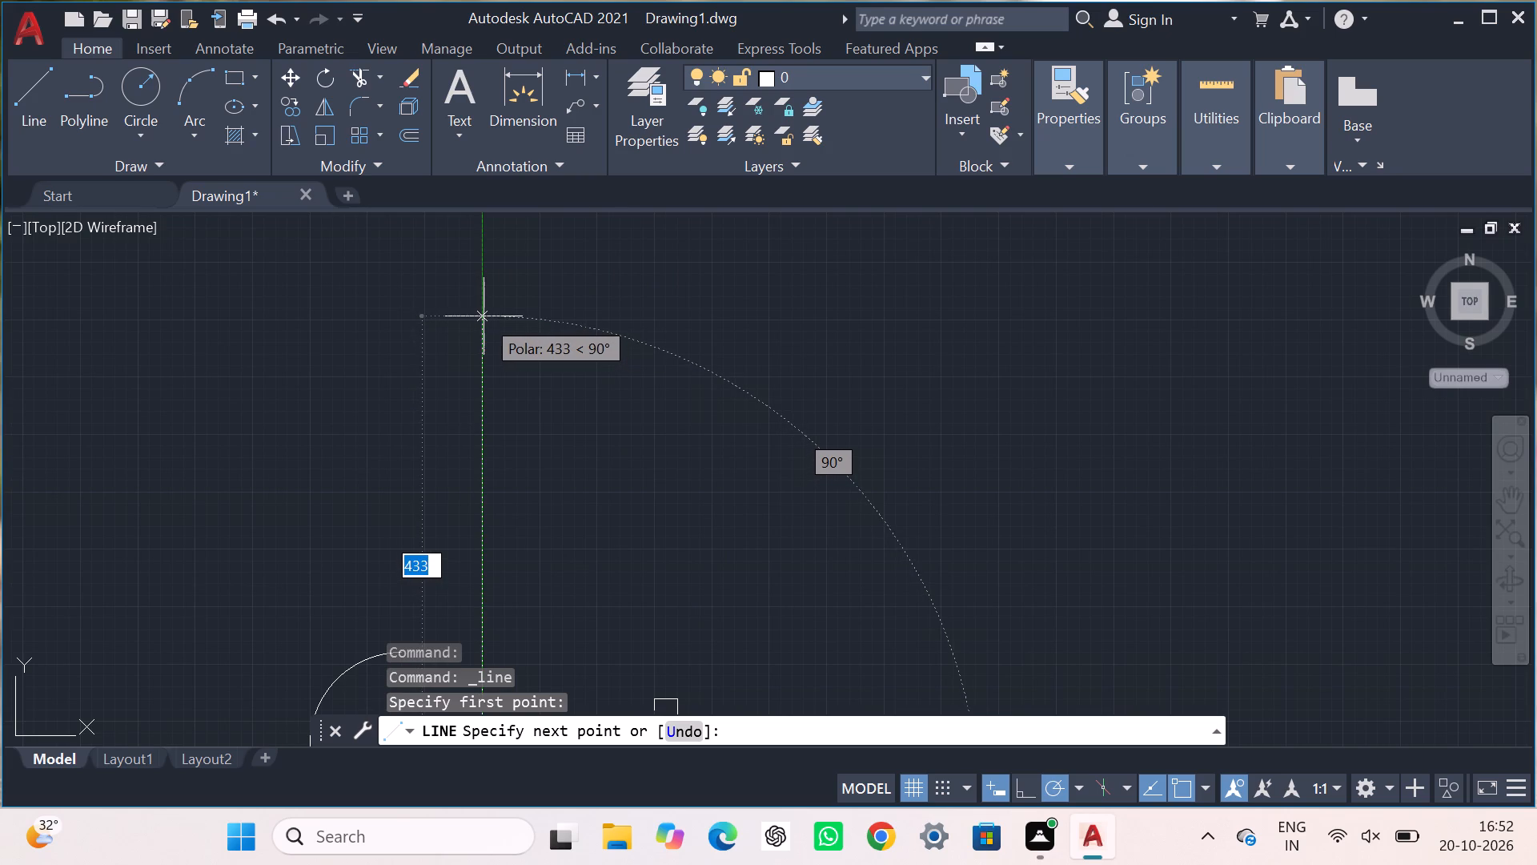
pyautogui.click(484, 316)
pyautogui.press('Escape')
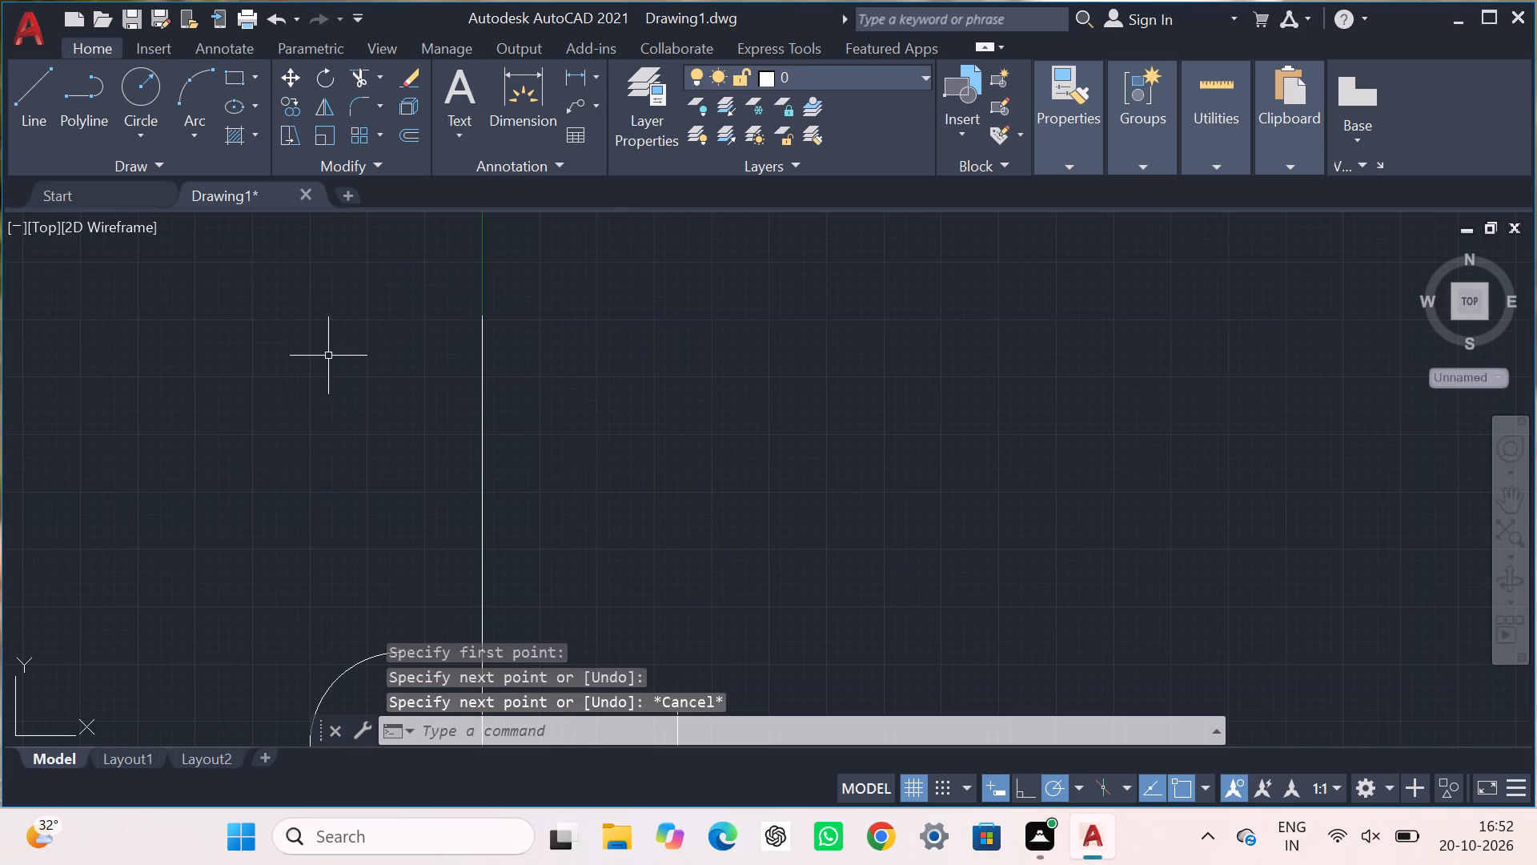
pyautogui.press('Escape')
# Load the ACAD_ISO02W100 ISO dash linetype into the drawing.
pyautogui.click(1061, 164)
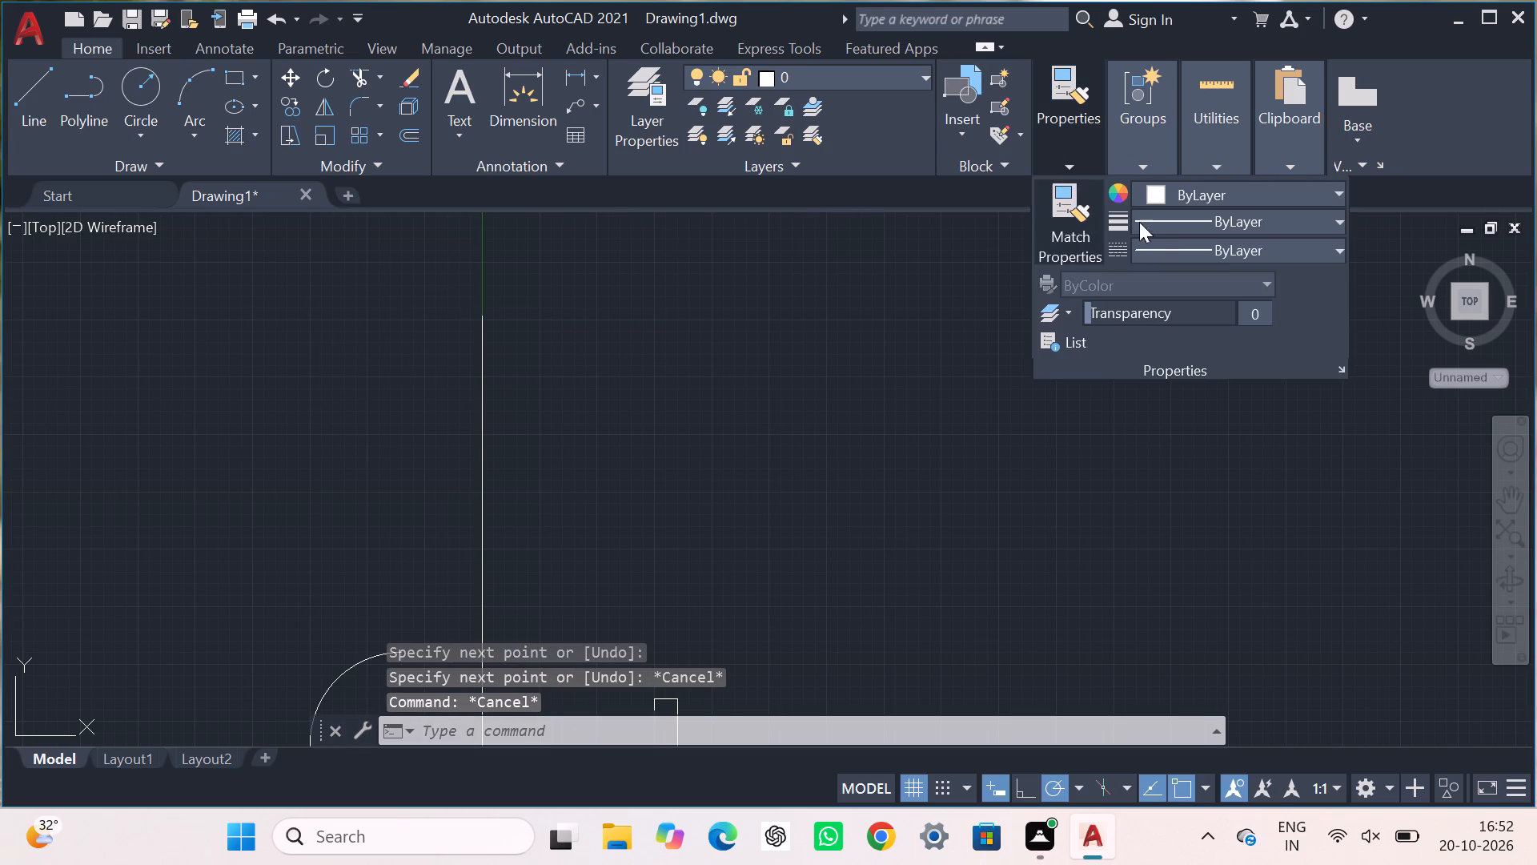
pyautogui.click(1249, 249)
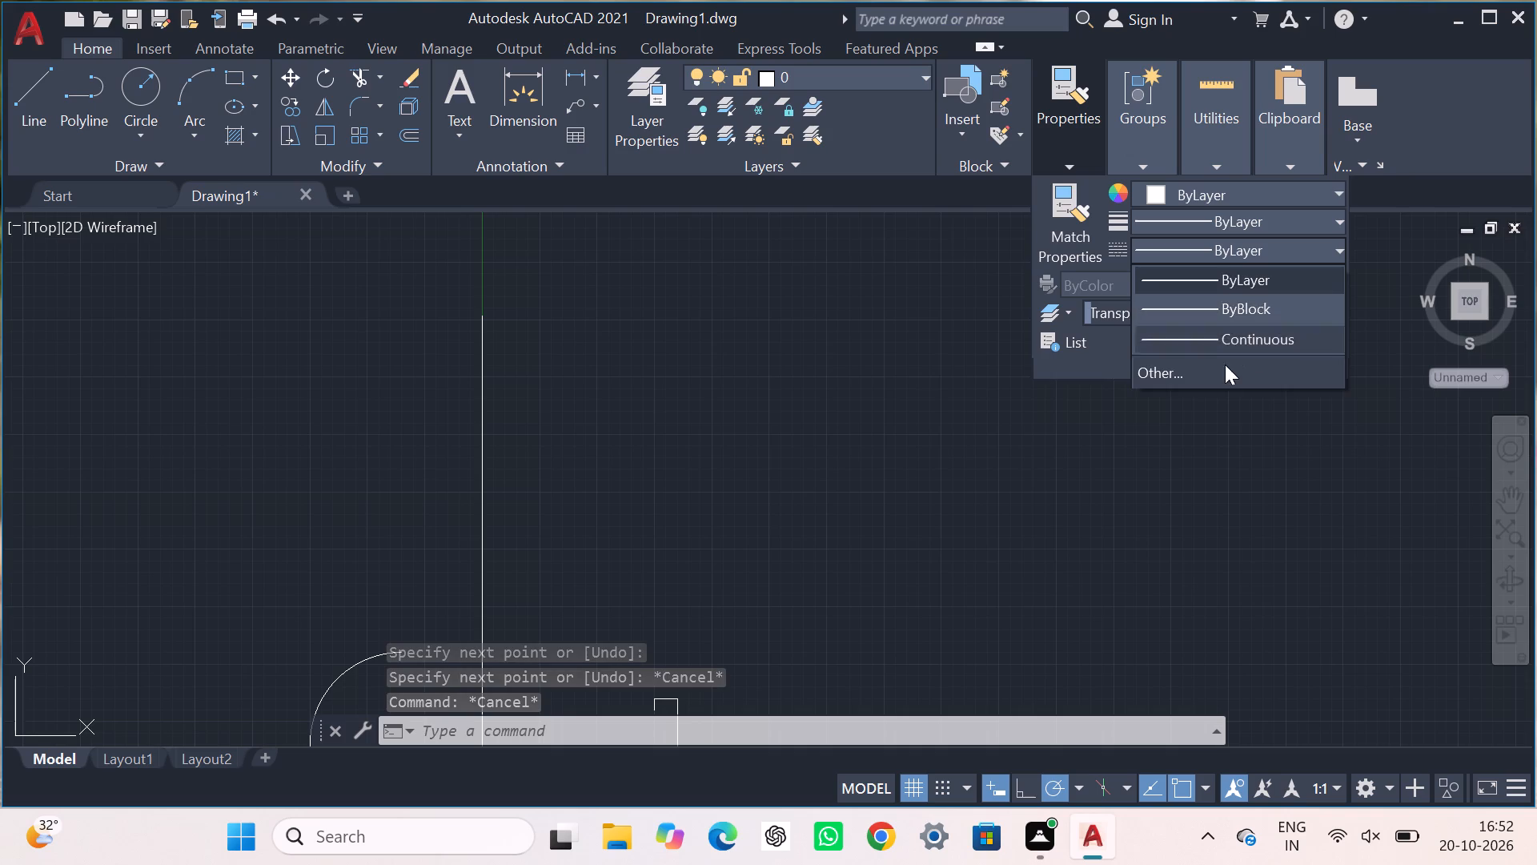
pyautogui.click(1215, 366)
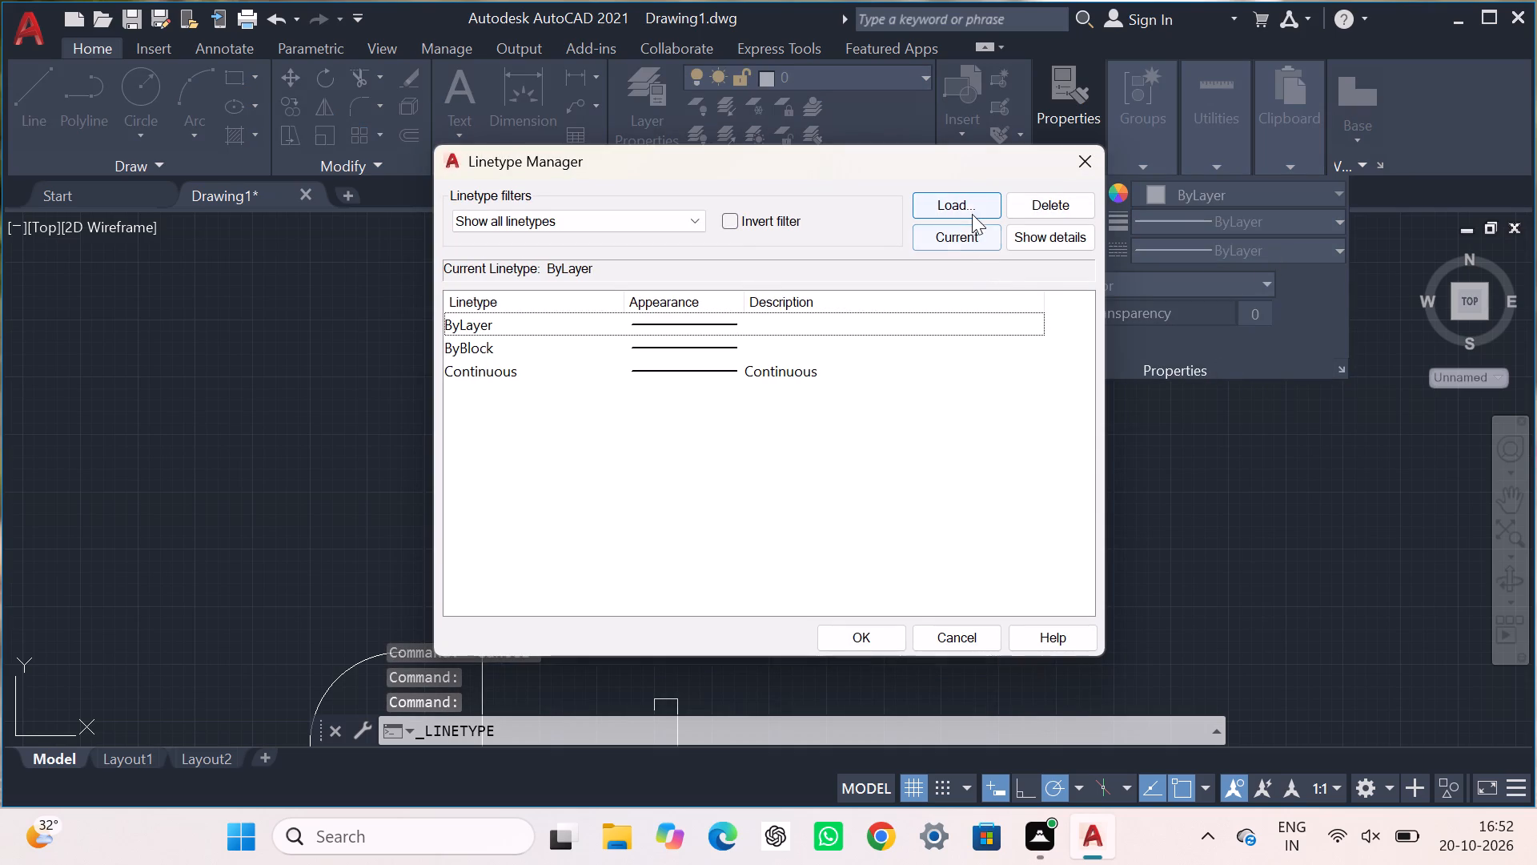
pyautogui.click(971, 210)
pyautogui.click(853, 369)
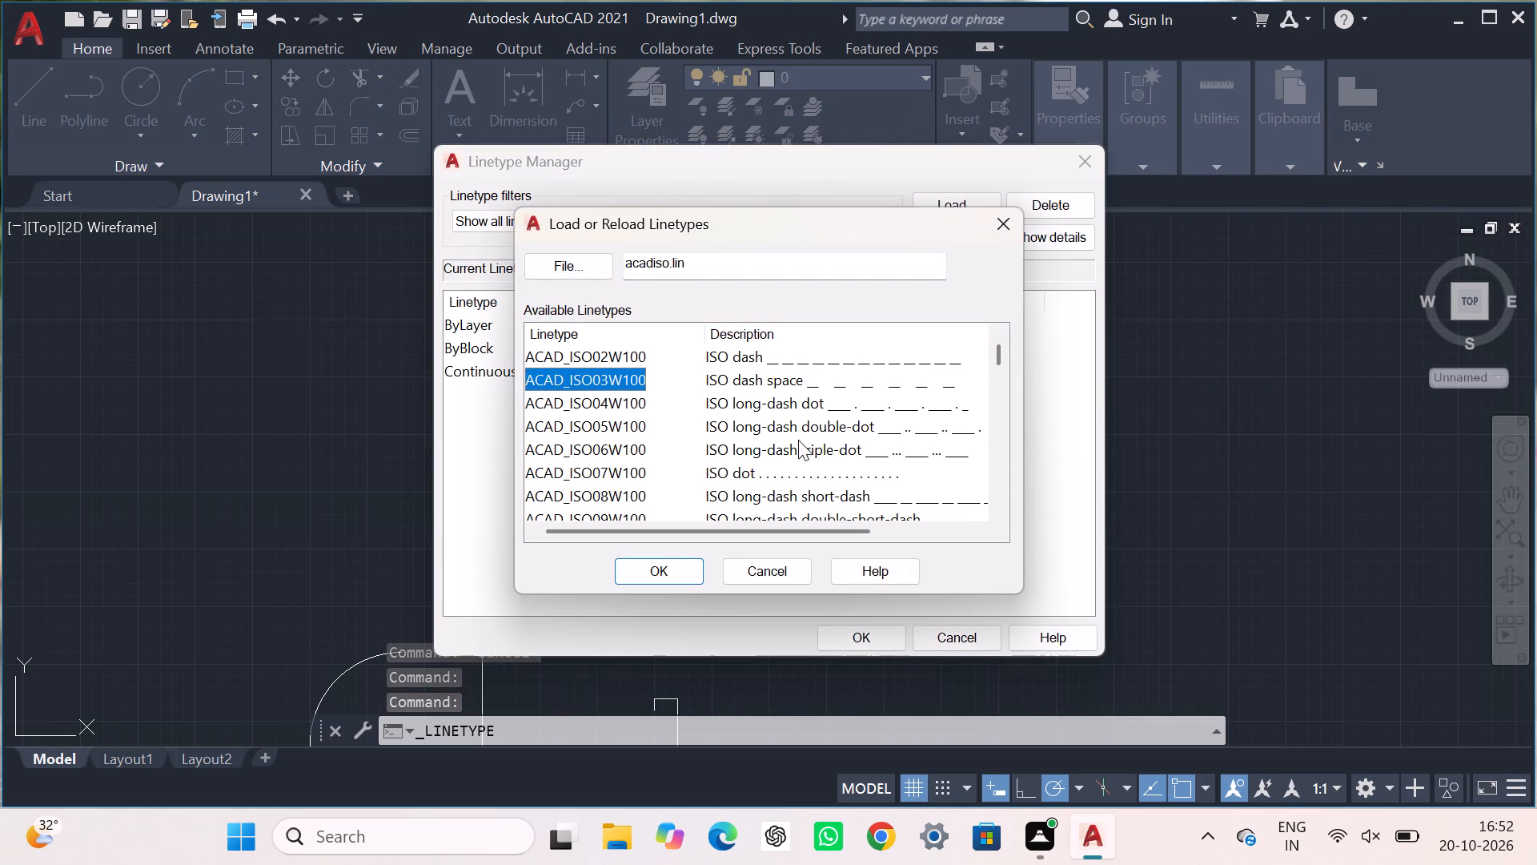
pyautogui.click(750, 360)
pyautogui.click(781, 348)
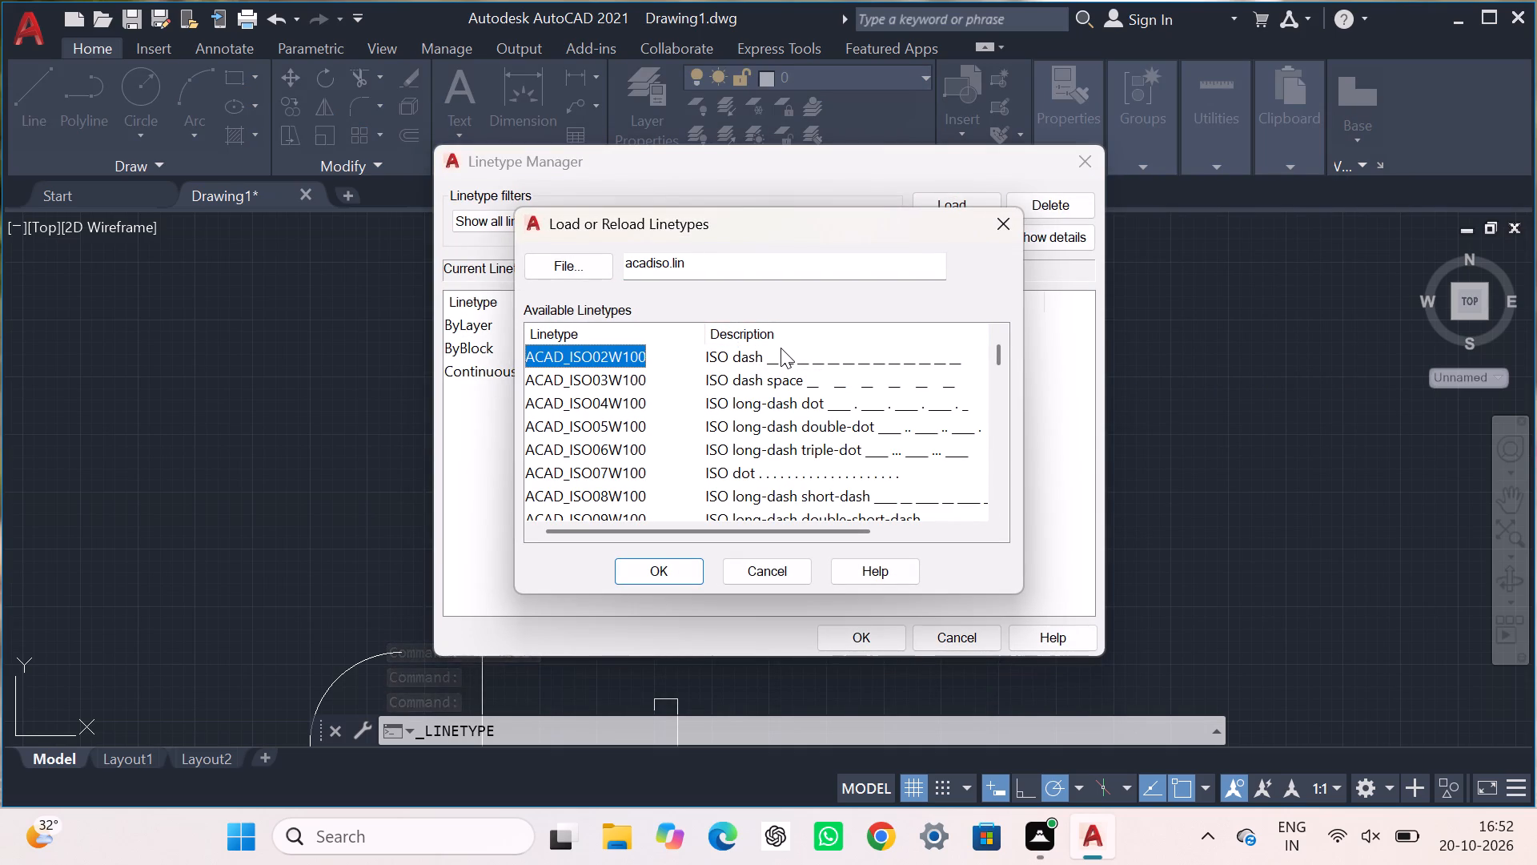
pyautogui.click(746, 359)
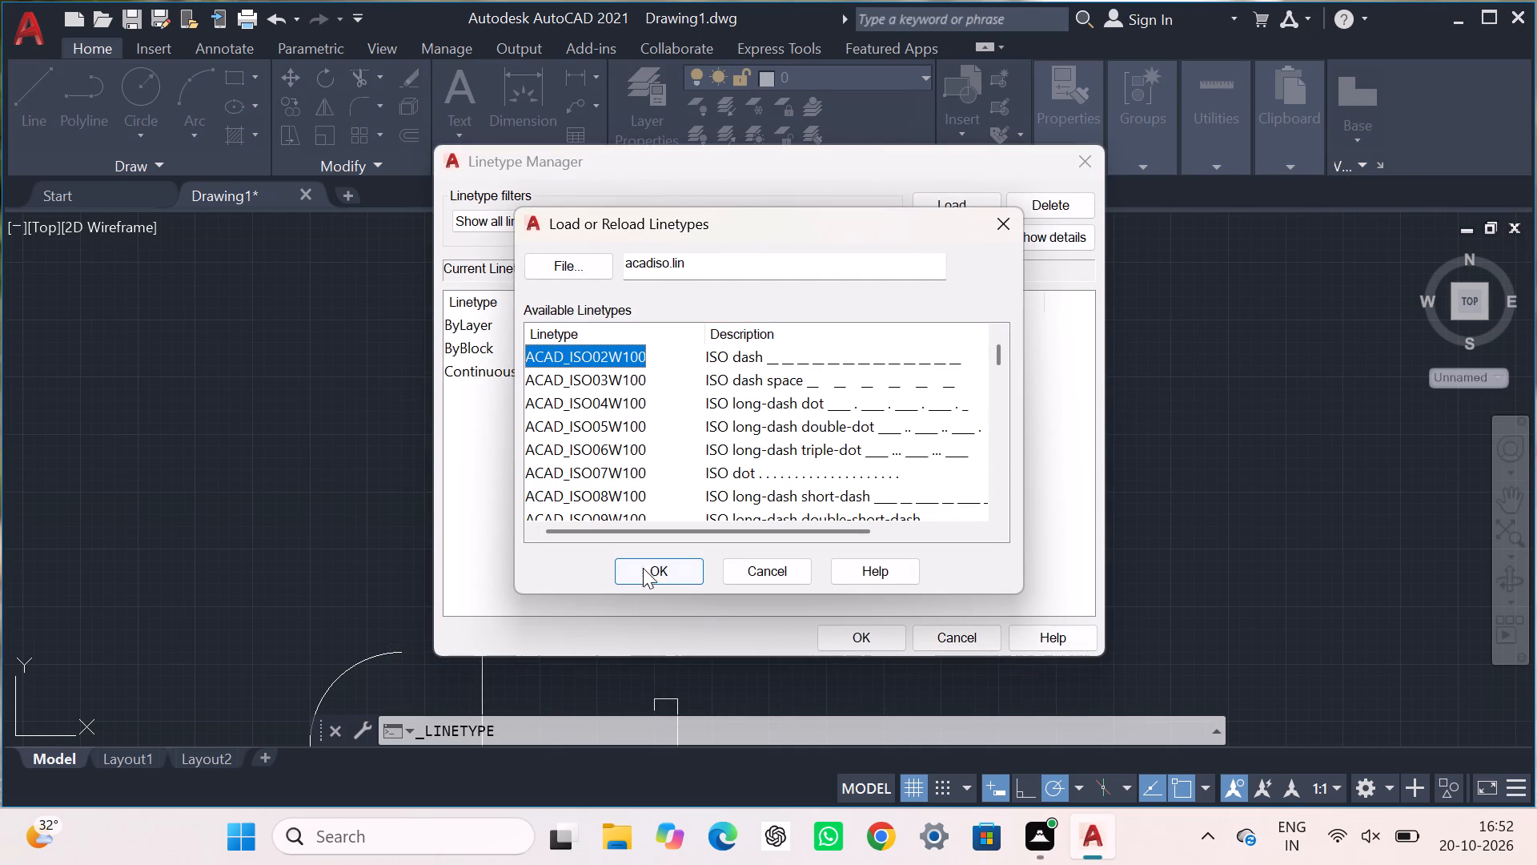
pyautogui.click(643, 565)
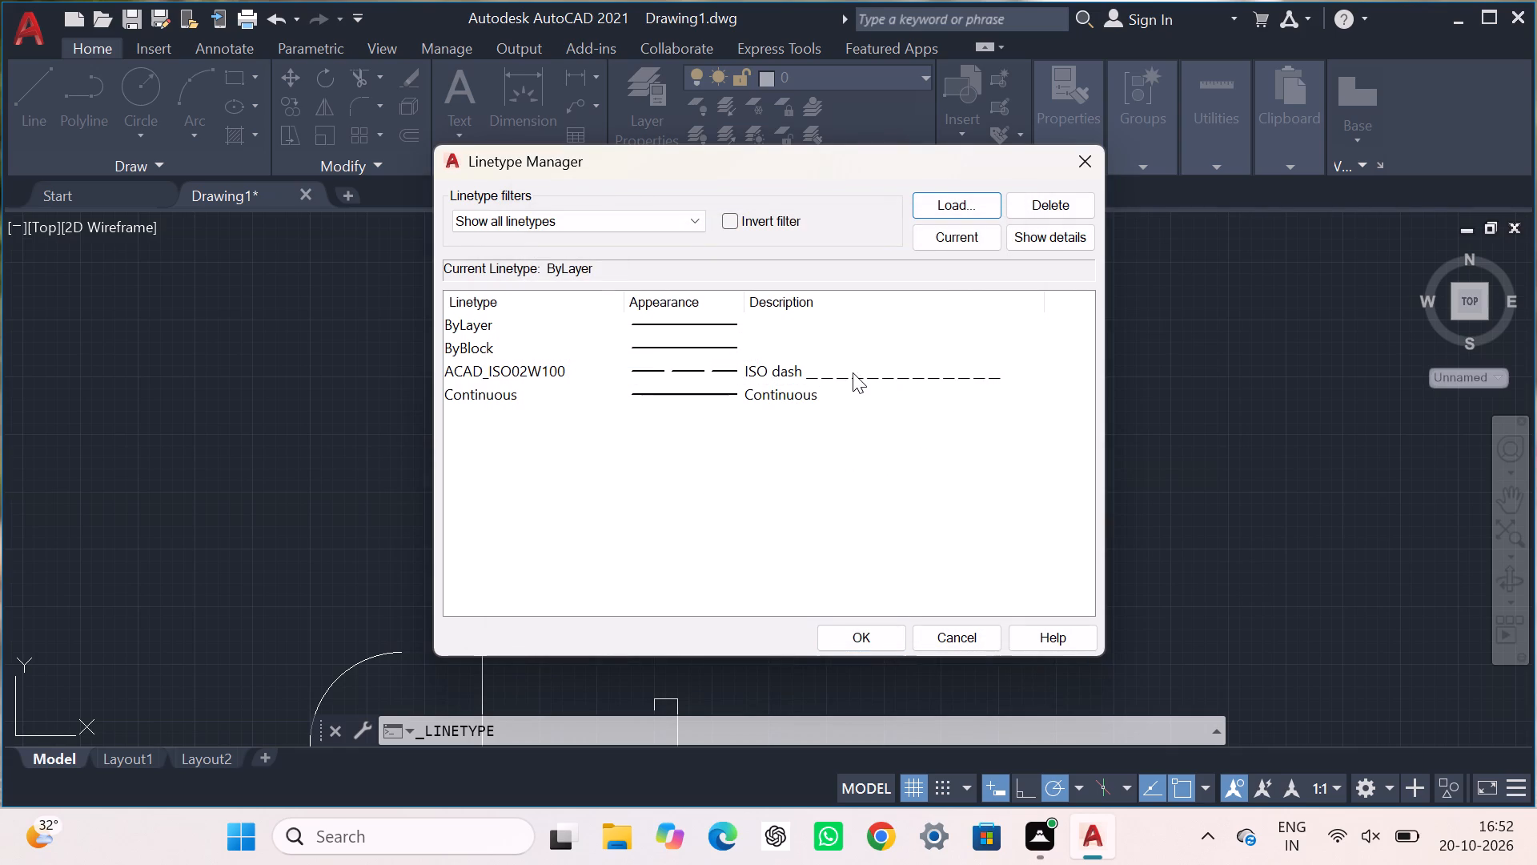
pyautogui.click(853, 372)
pyautogui.click(893, 636)
# Apply the ACAD_ISO02W100 linetype to the long vertical line through the radius 30 arc.
pyautogui.click(872, 394)
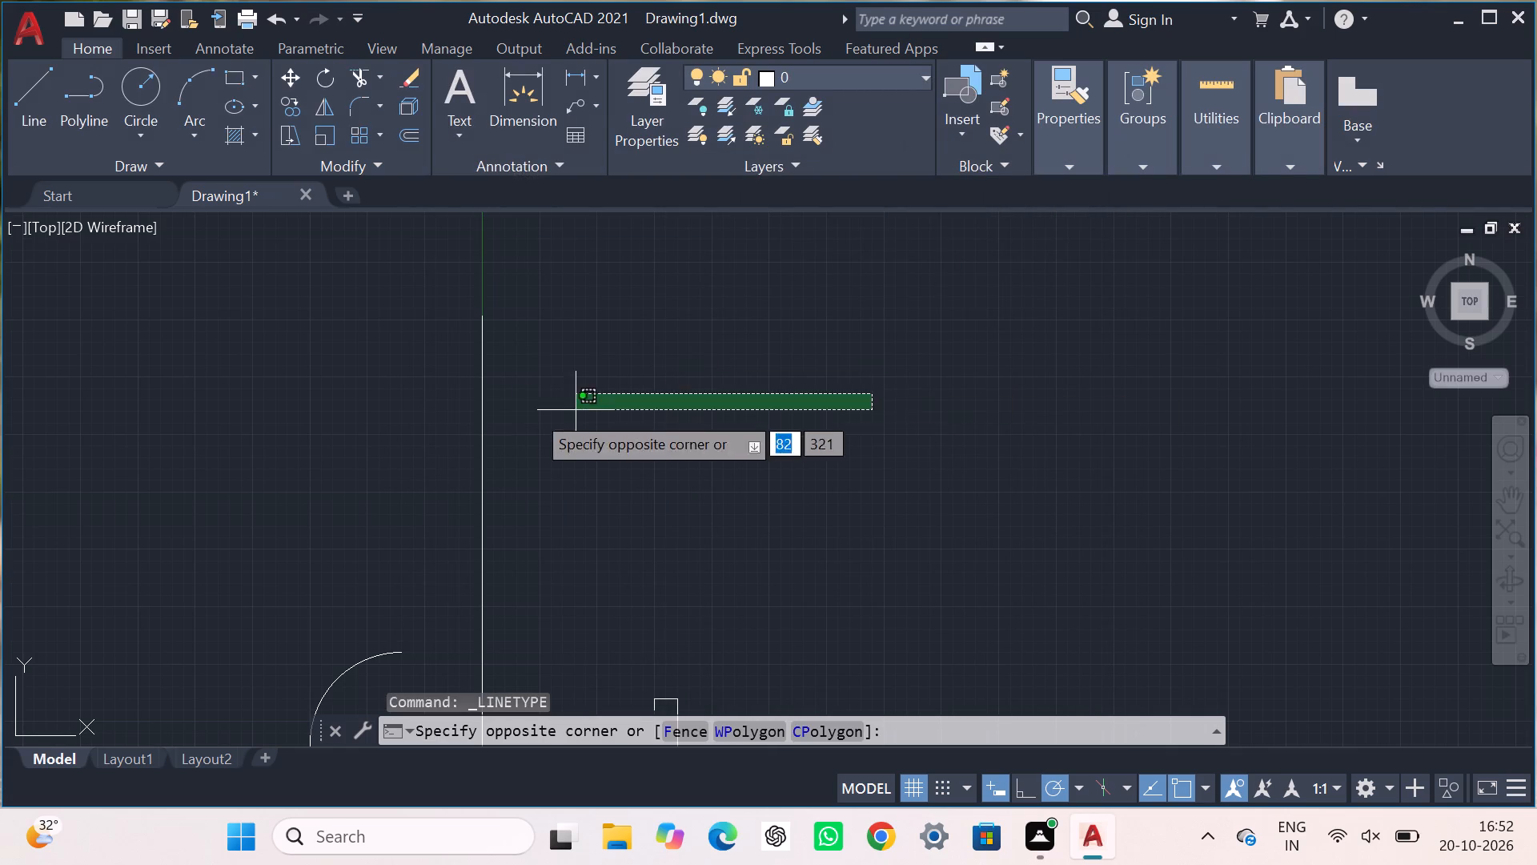
pyautogui.click(466, 391)
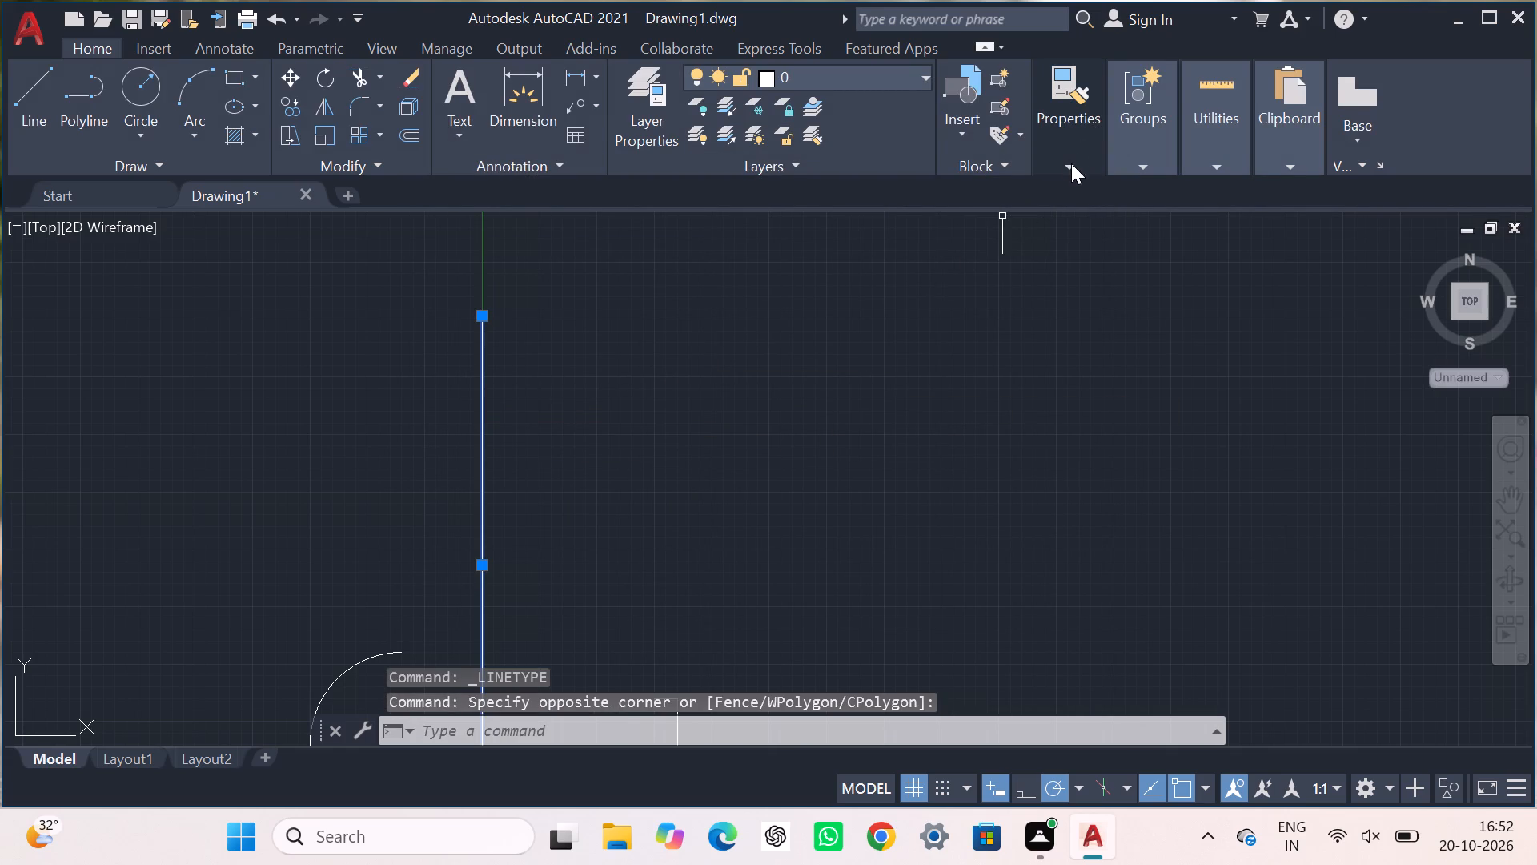
pyautogui.click(1071, 163)
pyautogui.click(1263, 253)
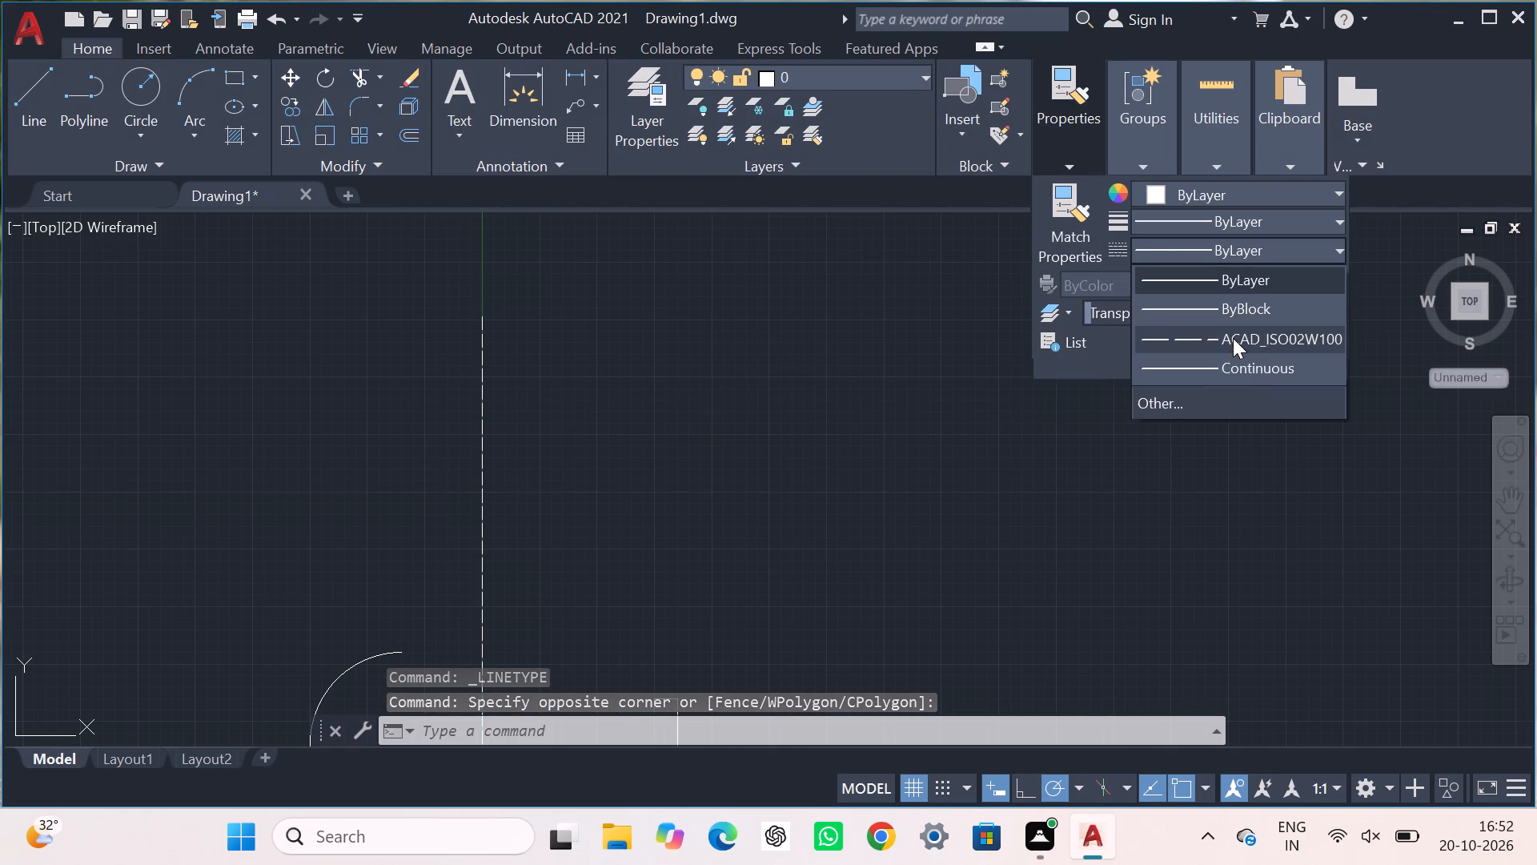
pyautogui.click(1233, 338)
pyautogui.click(966, 394)
pyautogui.click(770, 344)
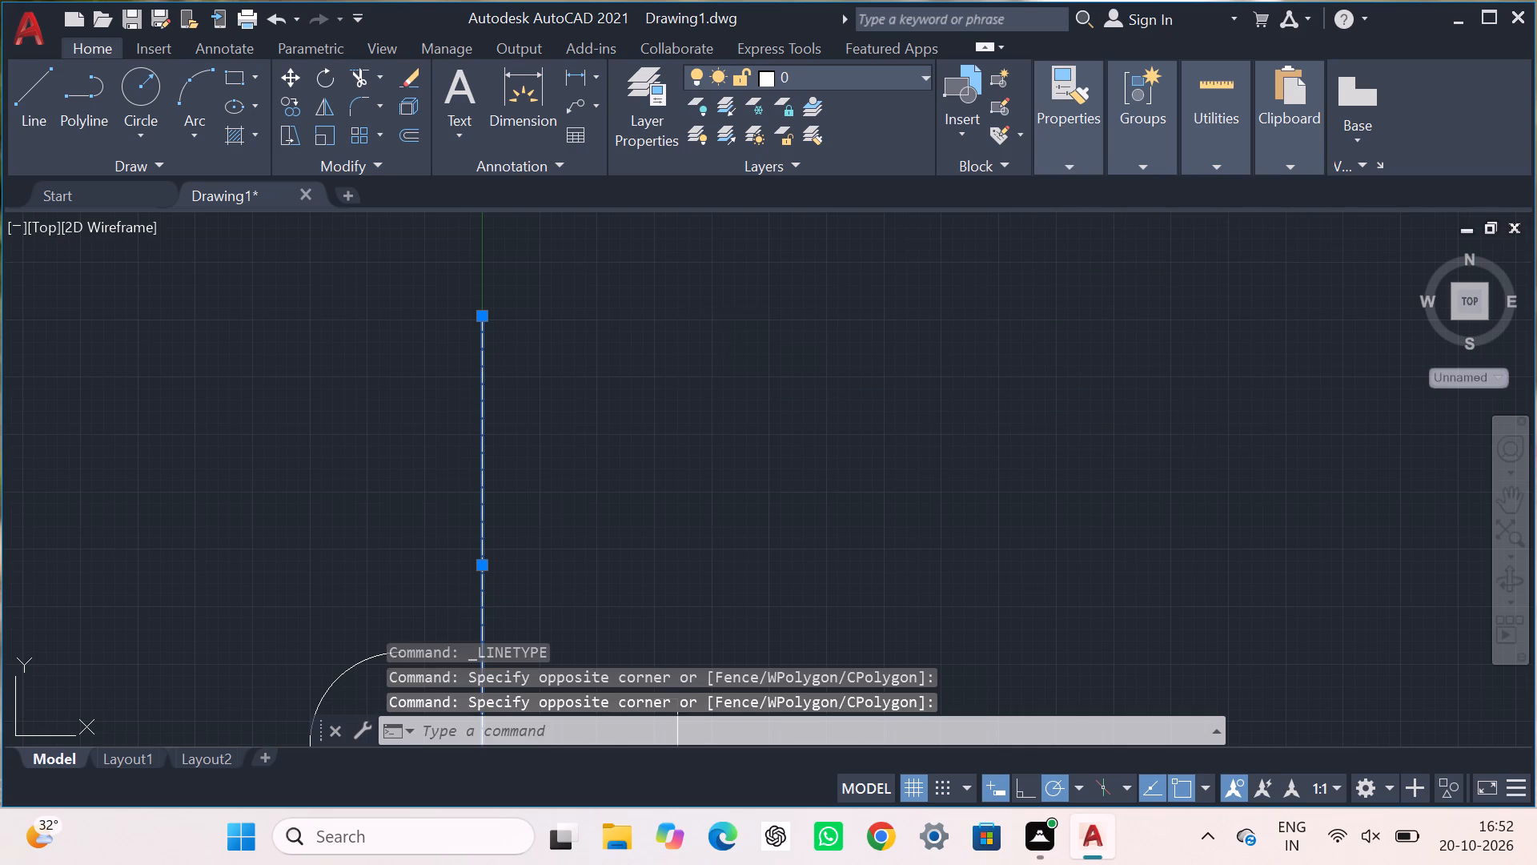
pyautogui.doubleClick(724, 312)
pyautogui.moveTo(724, 304); pyautogui.dragTo(776, 280)
pyautogui.click(889, 314)
pyautogui.press('Escape')
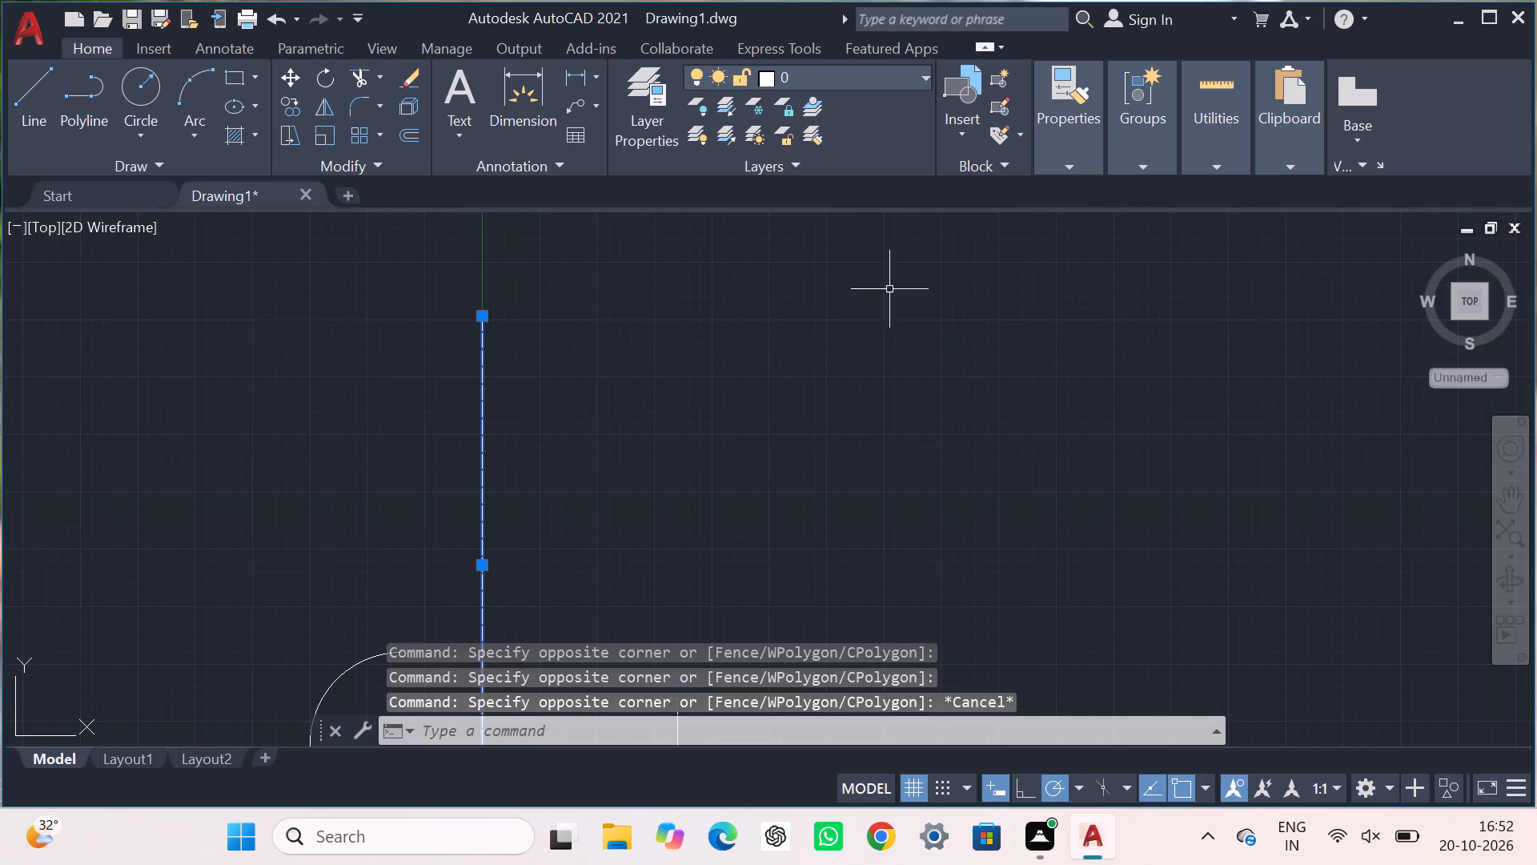
pyautogui.press('Escape')
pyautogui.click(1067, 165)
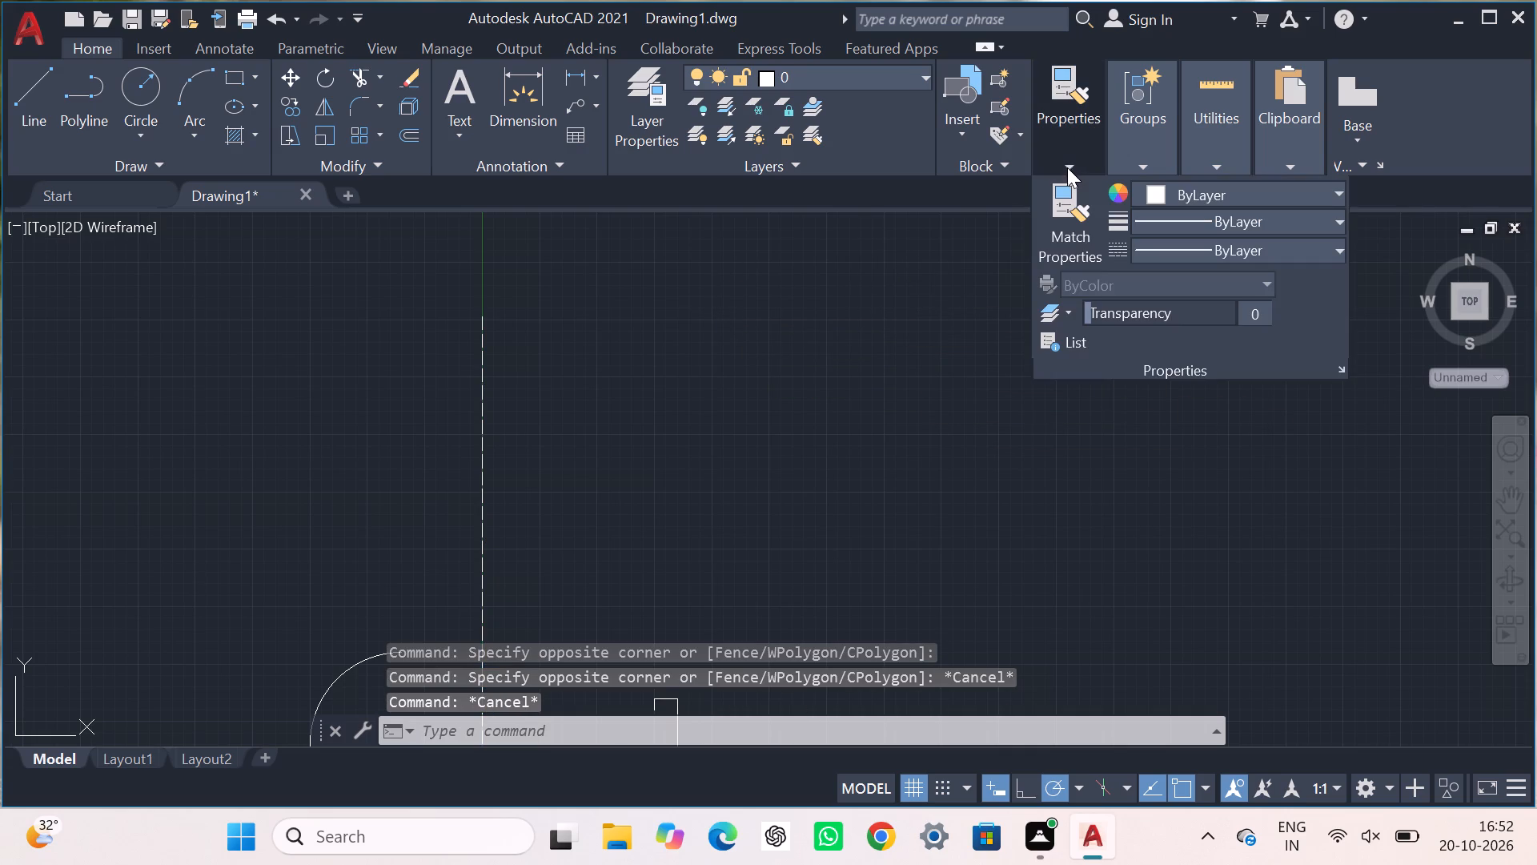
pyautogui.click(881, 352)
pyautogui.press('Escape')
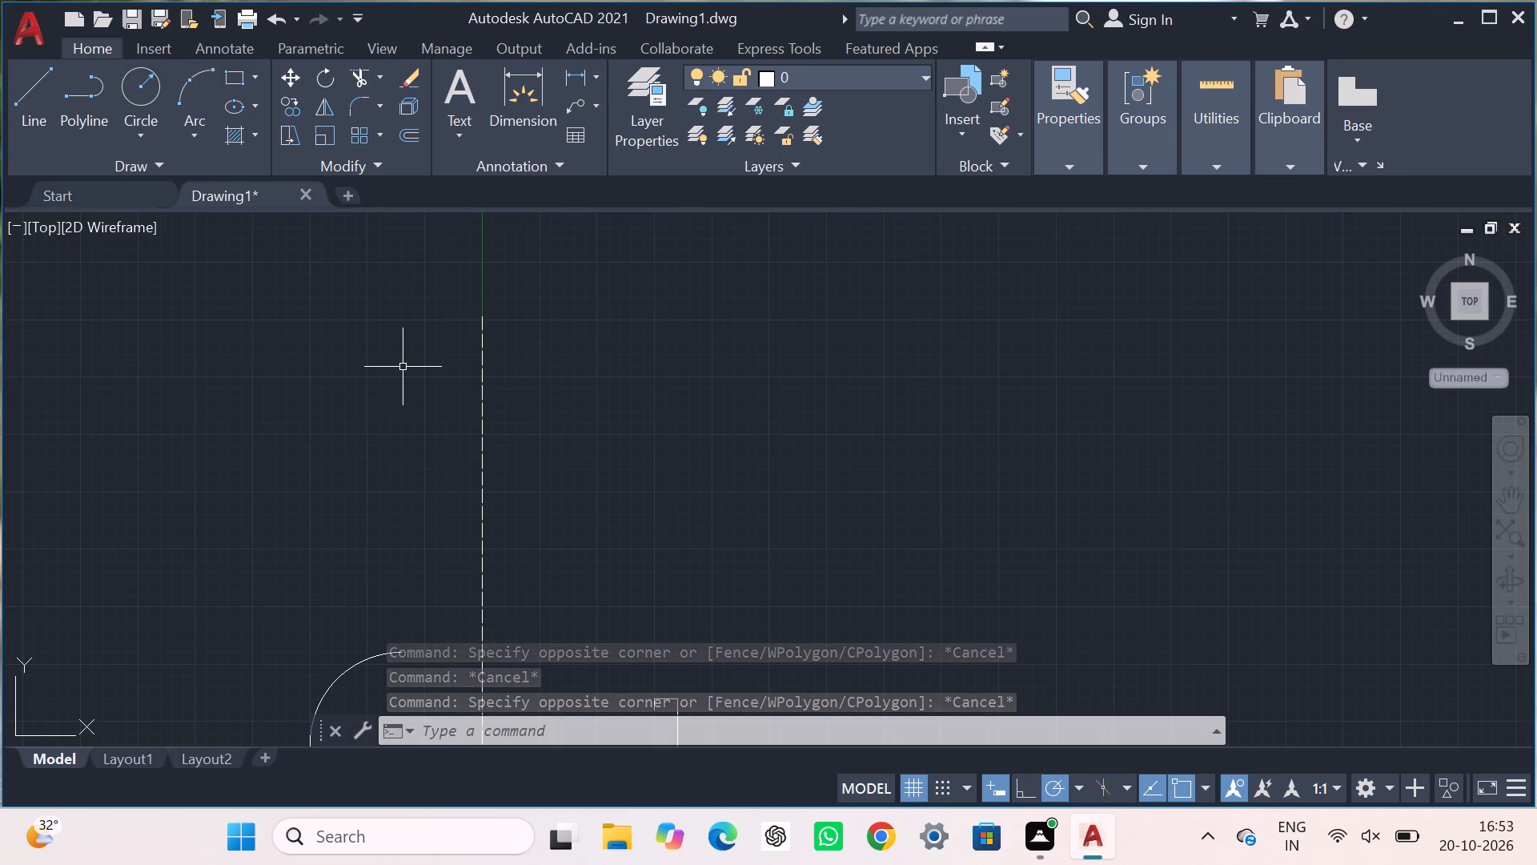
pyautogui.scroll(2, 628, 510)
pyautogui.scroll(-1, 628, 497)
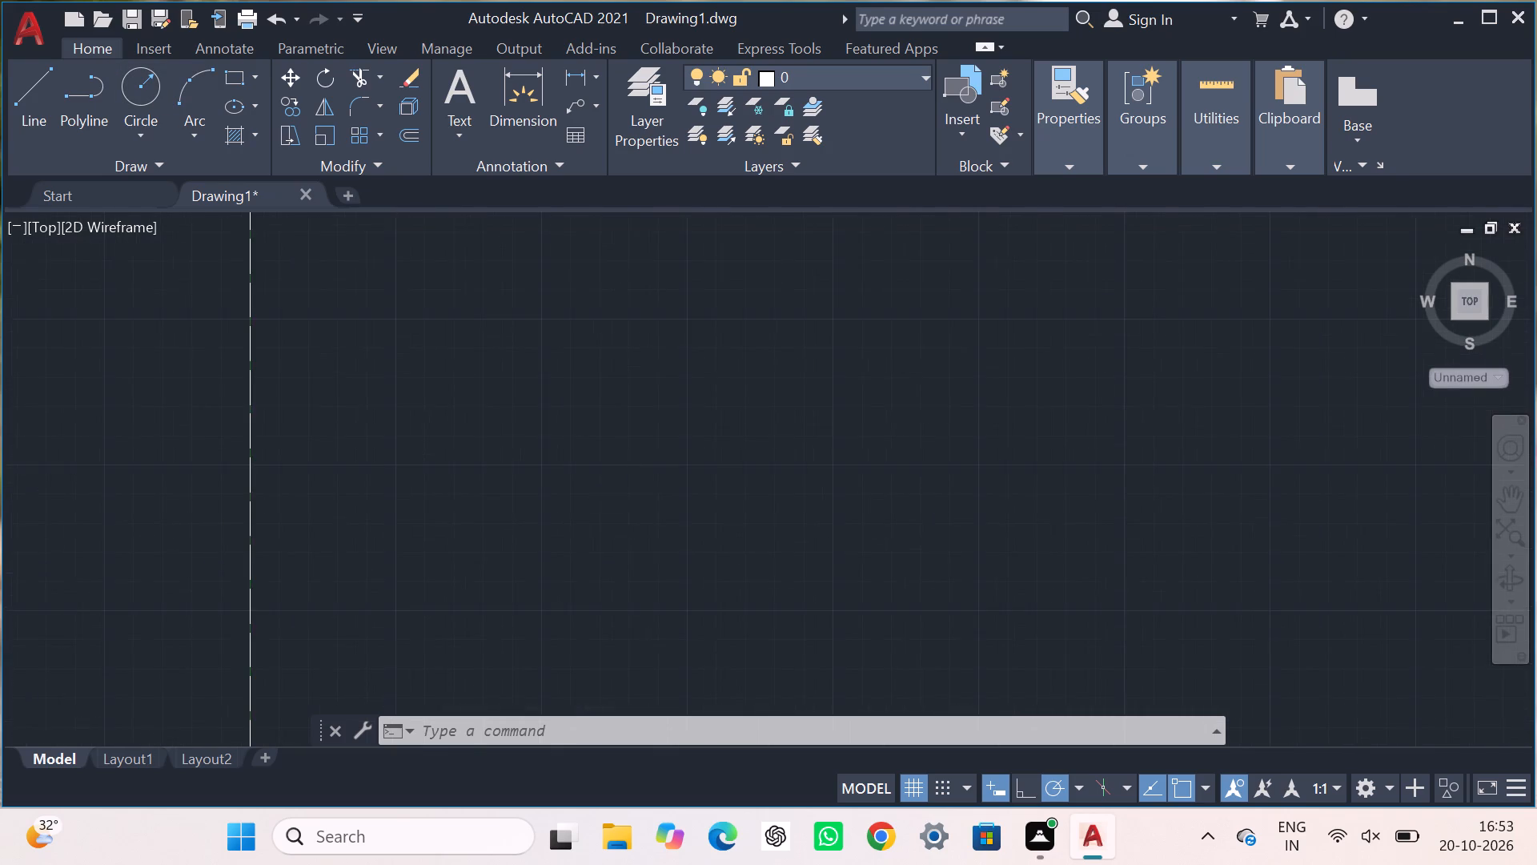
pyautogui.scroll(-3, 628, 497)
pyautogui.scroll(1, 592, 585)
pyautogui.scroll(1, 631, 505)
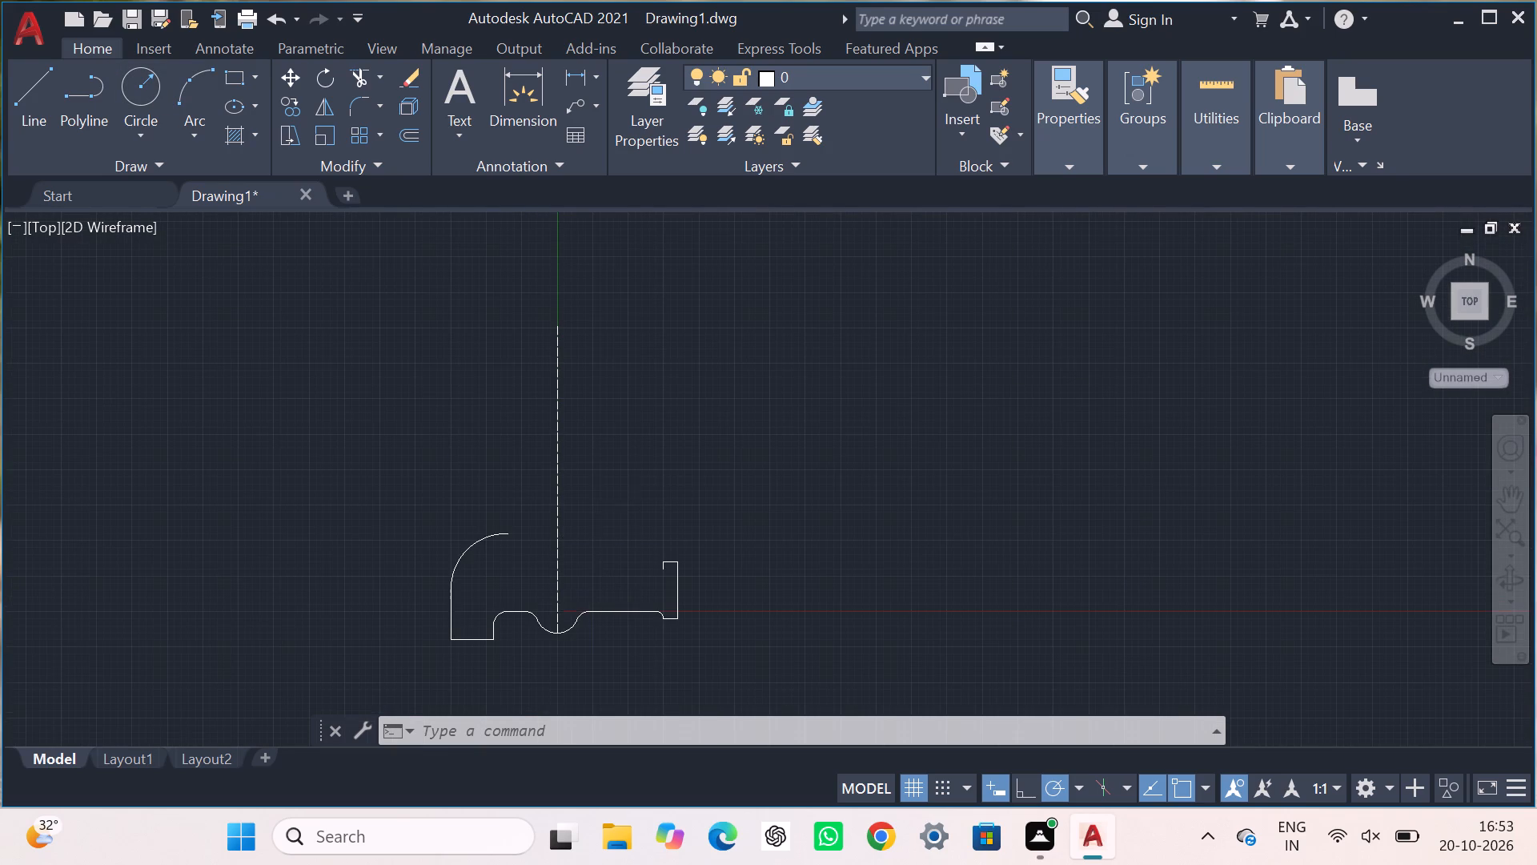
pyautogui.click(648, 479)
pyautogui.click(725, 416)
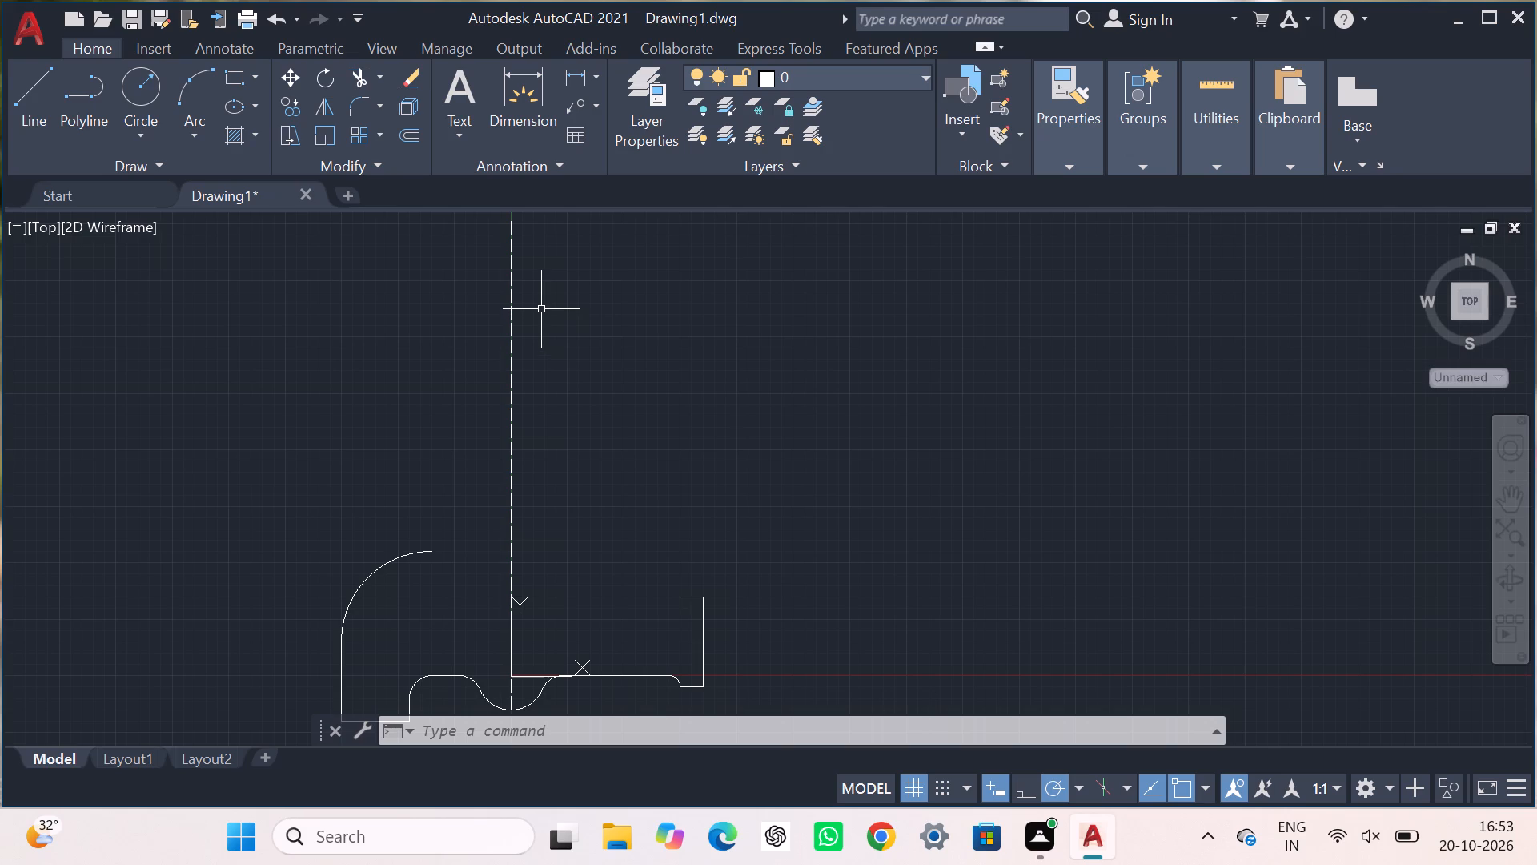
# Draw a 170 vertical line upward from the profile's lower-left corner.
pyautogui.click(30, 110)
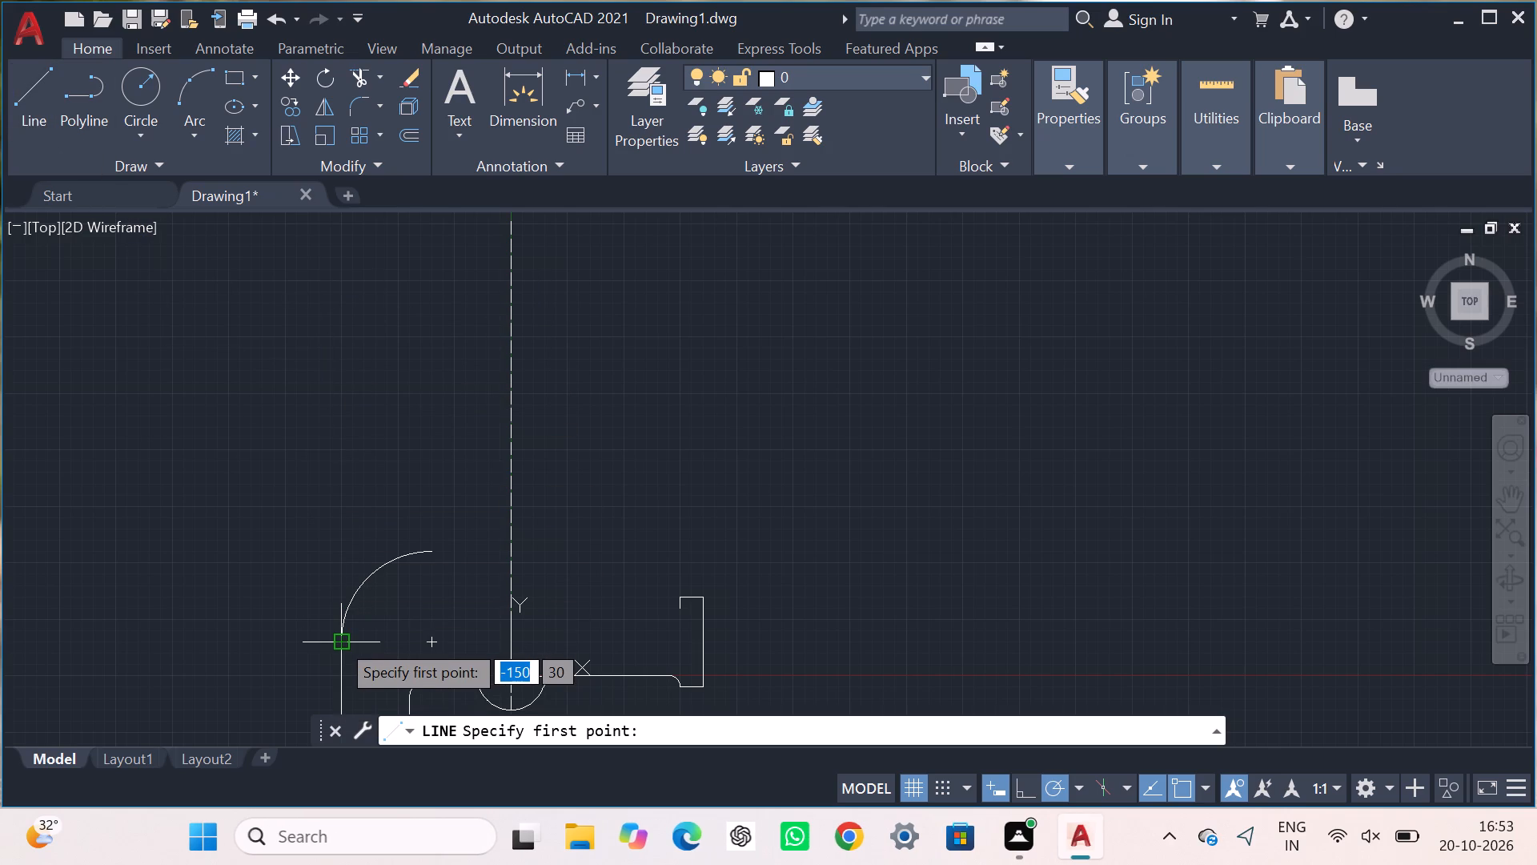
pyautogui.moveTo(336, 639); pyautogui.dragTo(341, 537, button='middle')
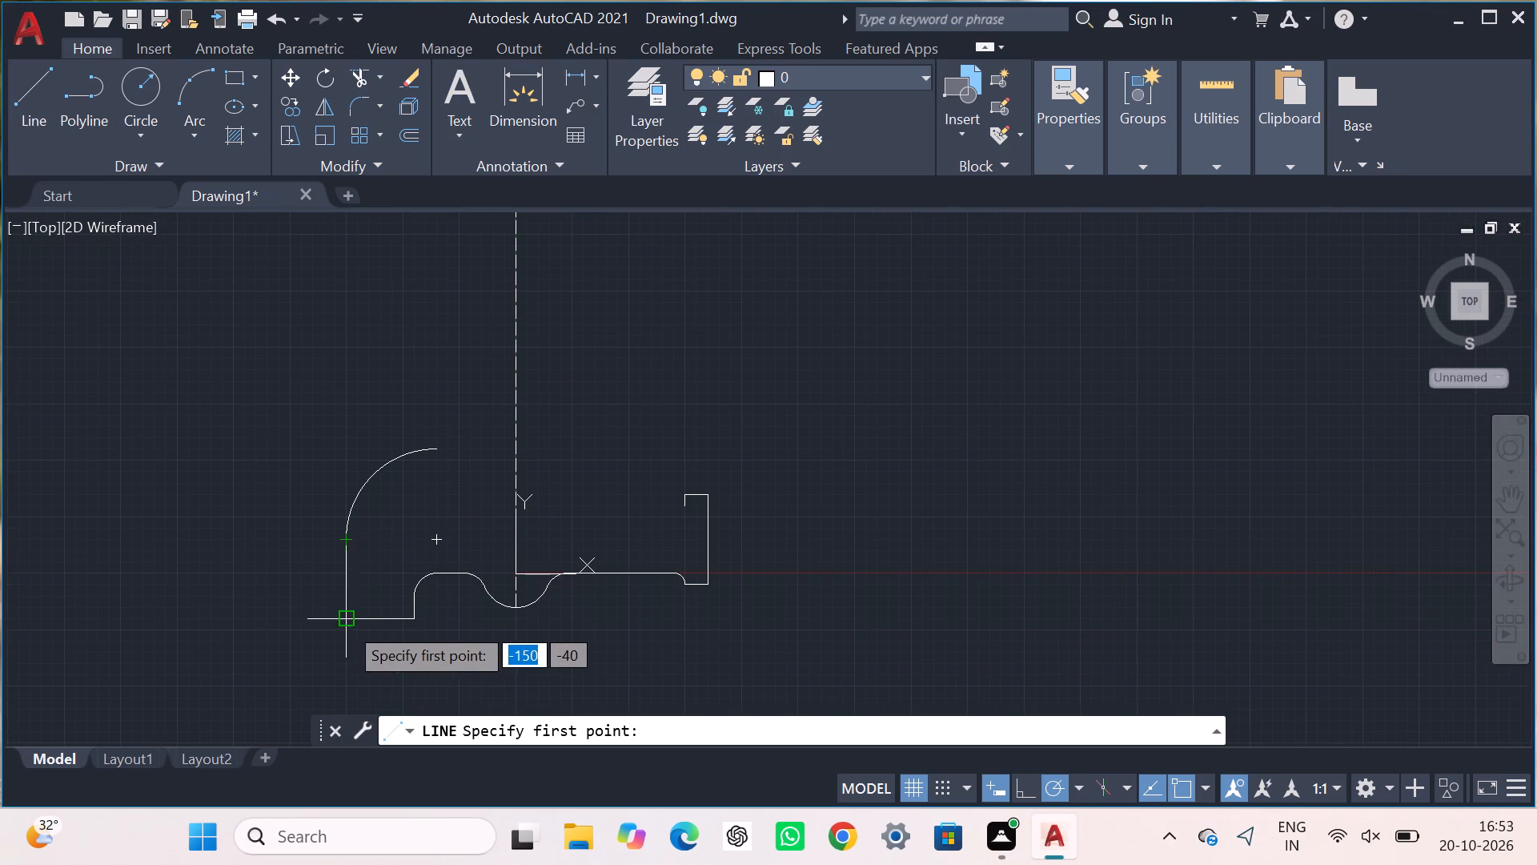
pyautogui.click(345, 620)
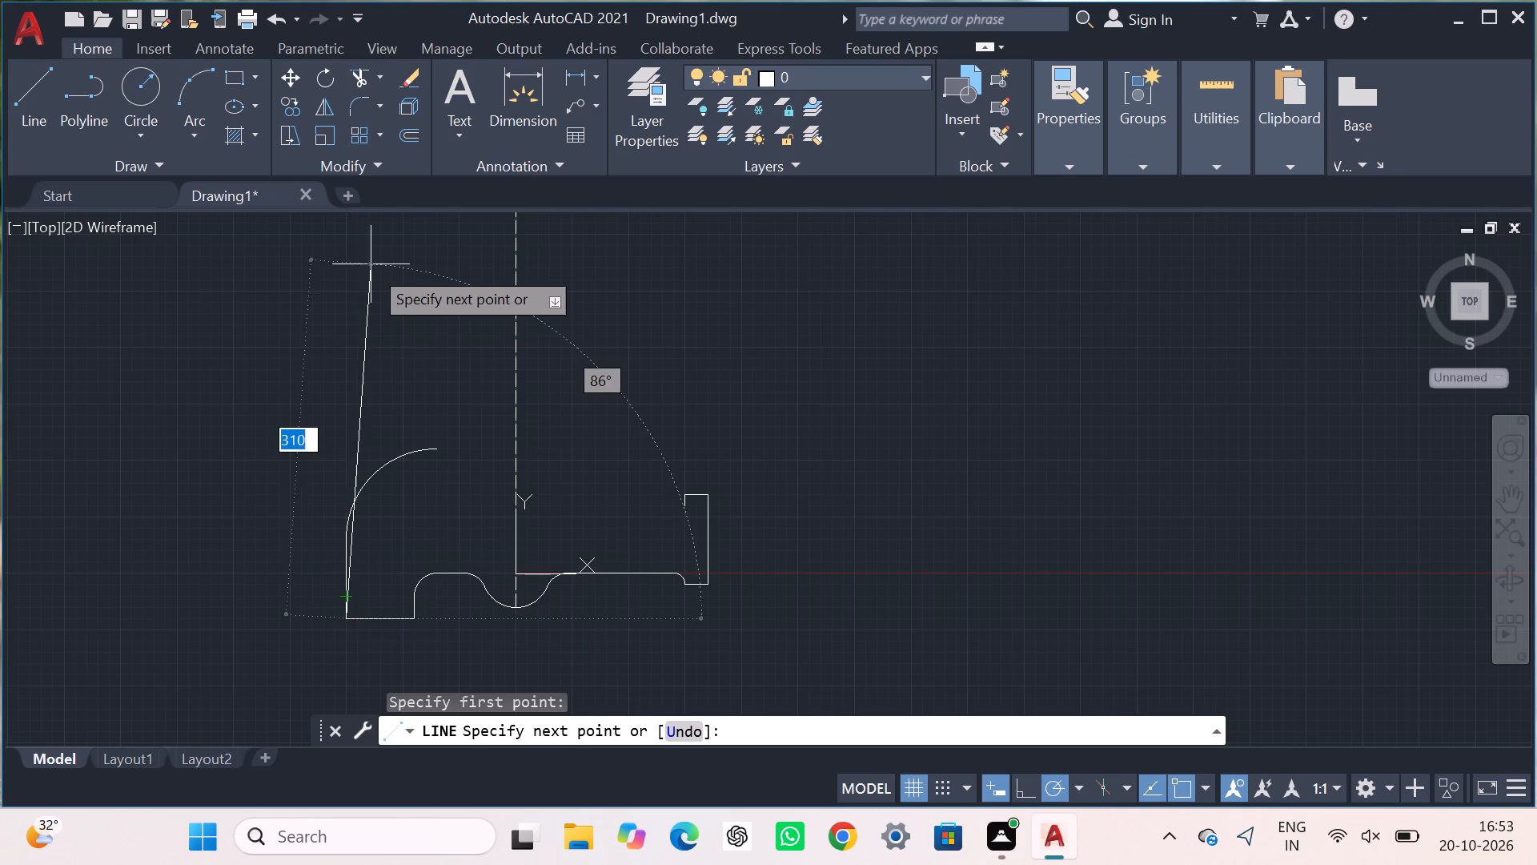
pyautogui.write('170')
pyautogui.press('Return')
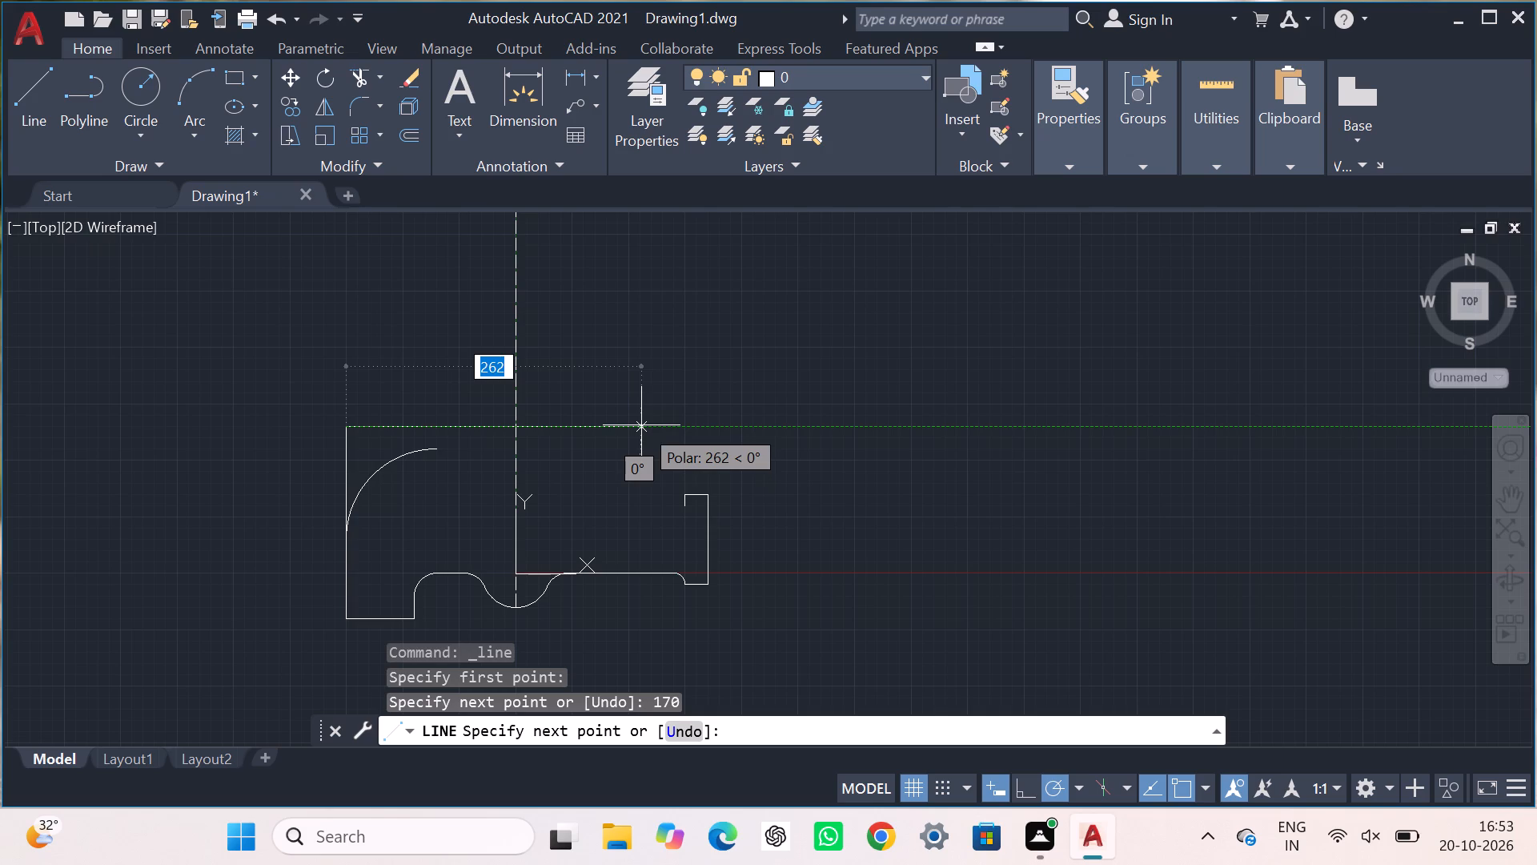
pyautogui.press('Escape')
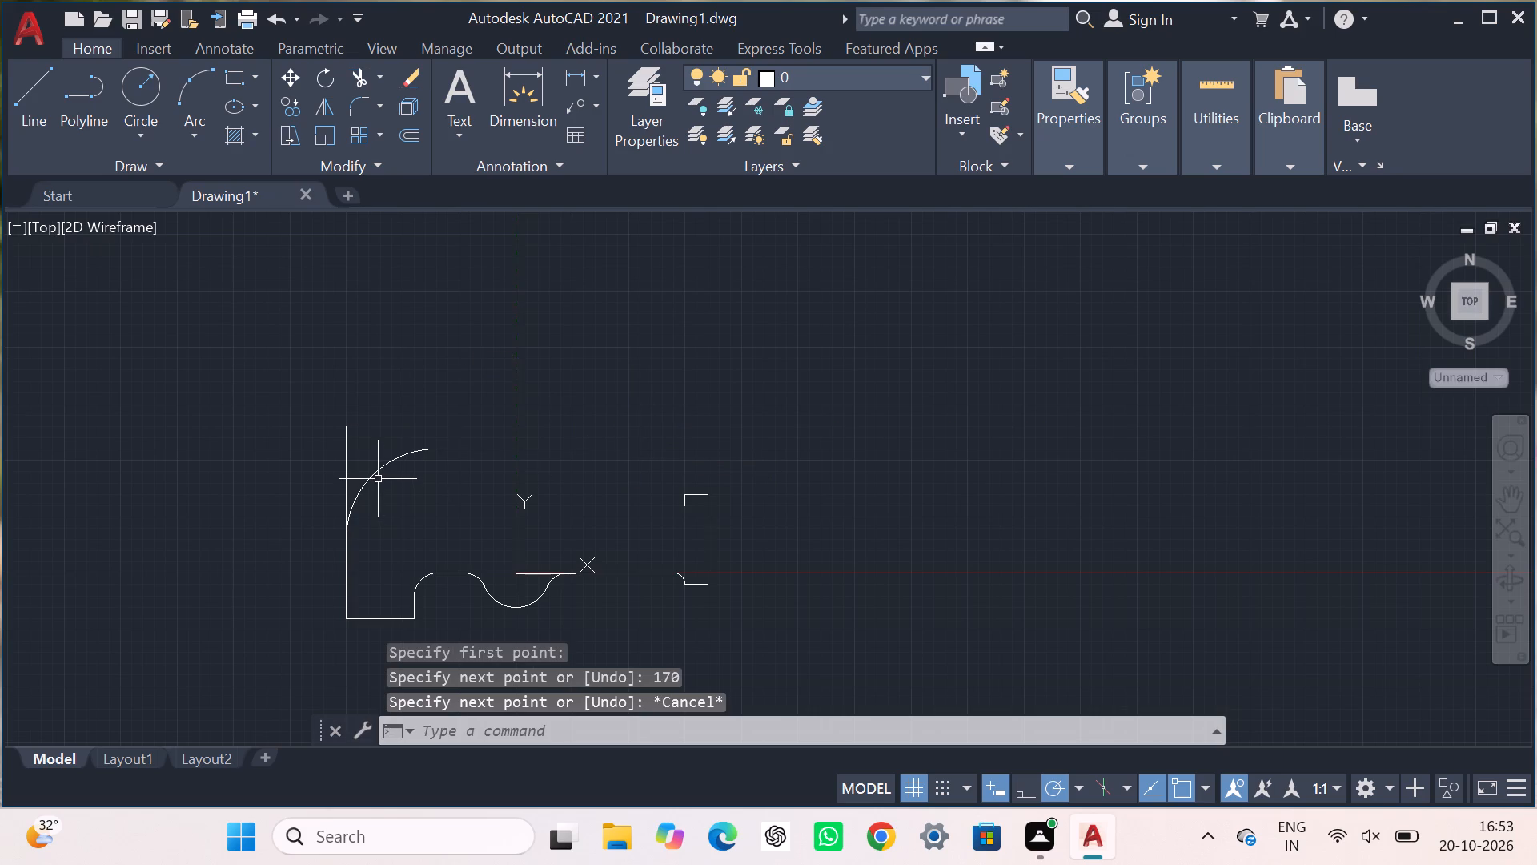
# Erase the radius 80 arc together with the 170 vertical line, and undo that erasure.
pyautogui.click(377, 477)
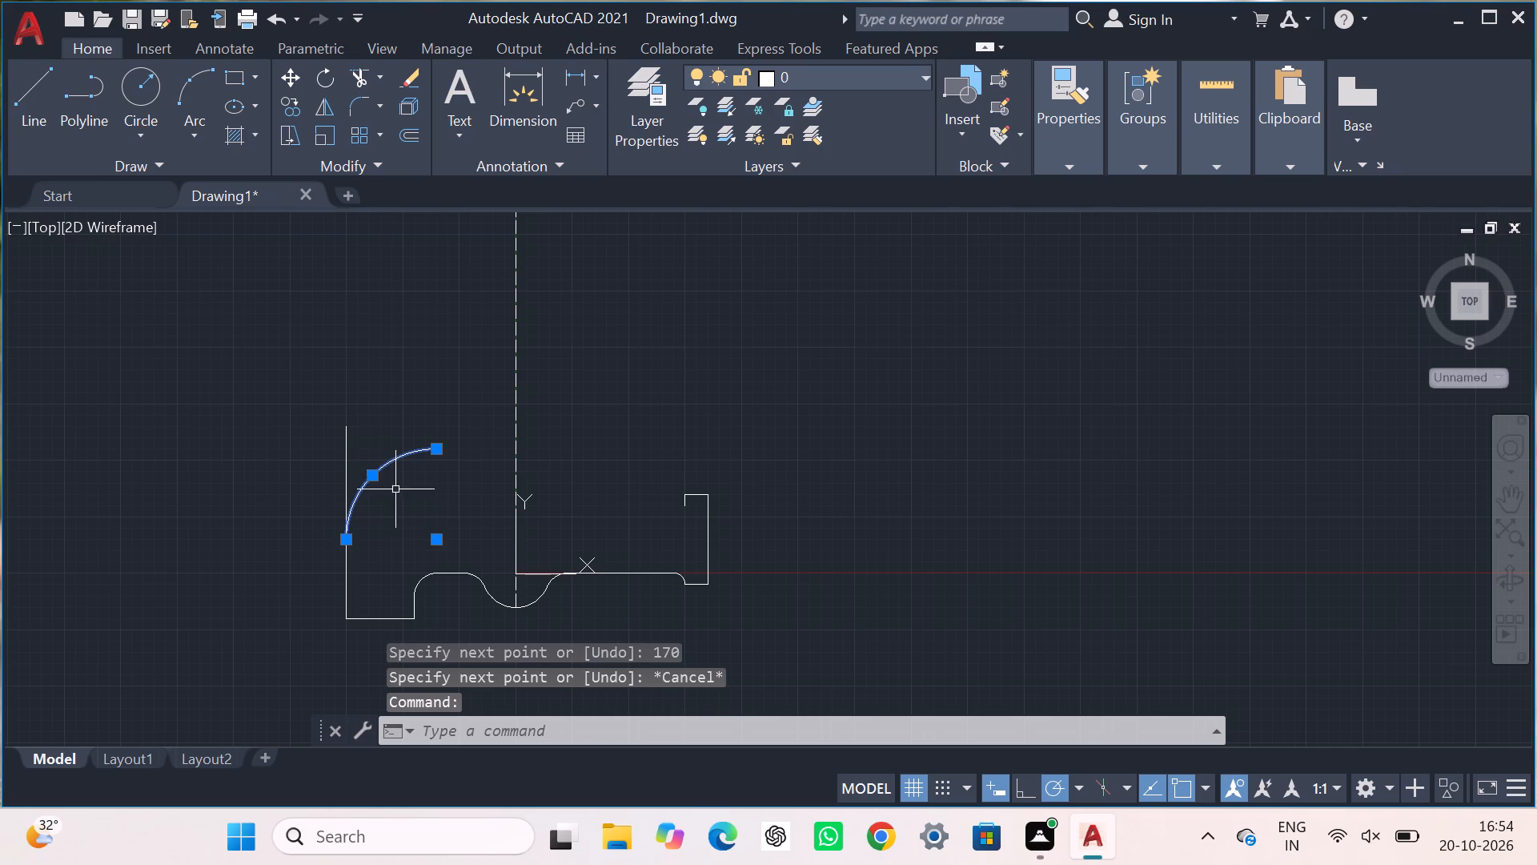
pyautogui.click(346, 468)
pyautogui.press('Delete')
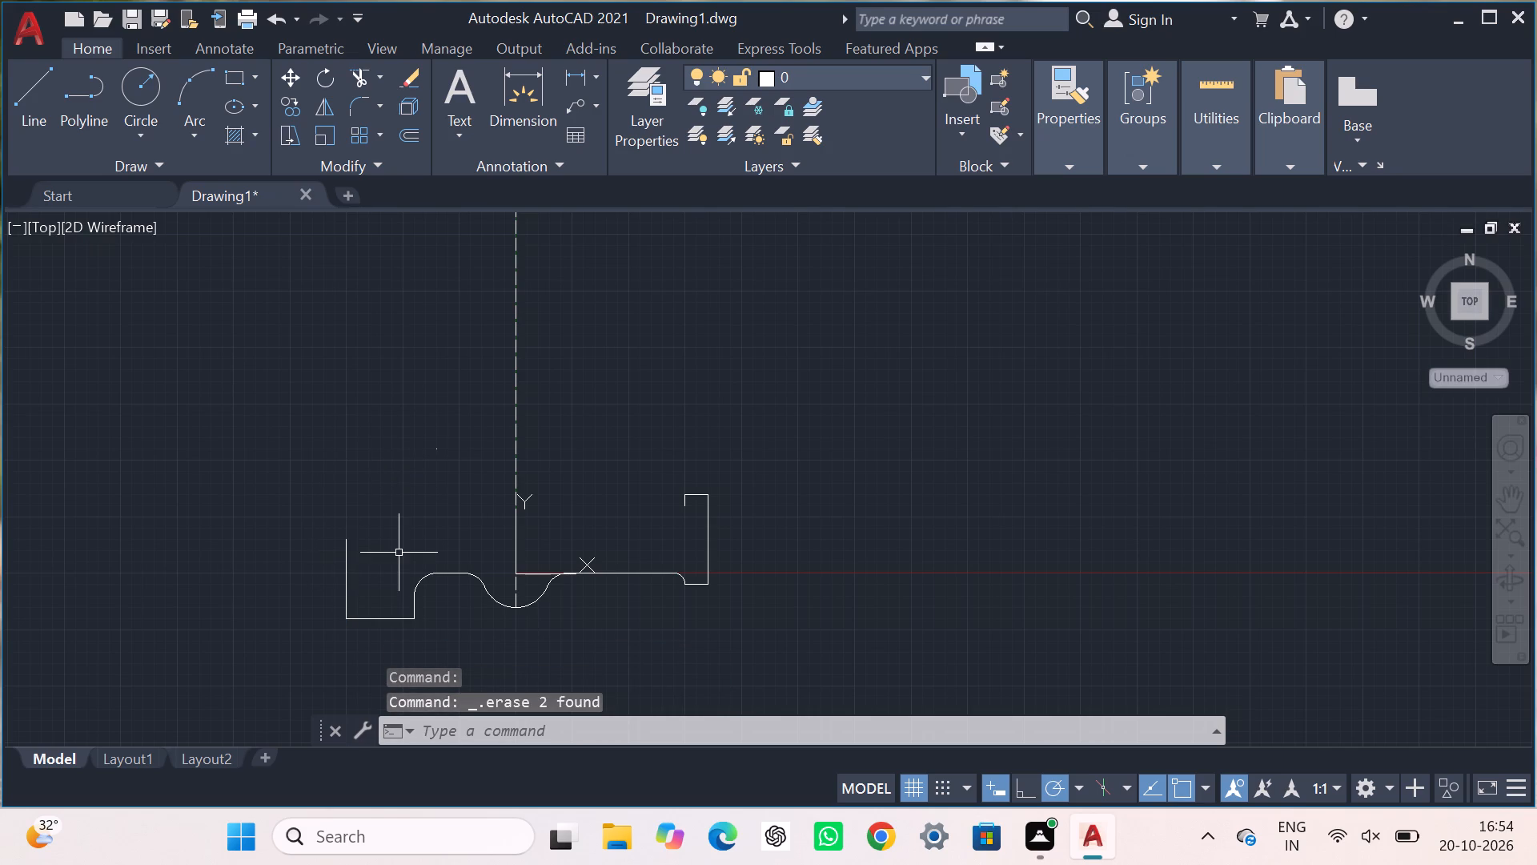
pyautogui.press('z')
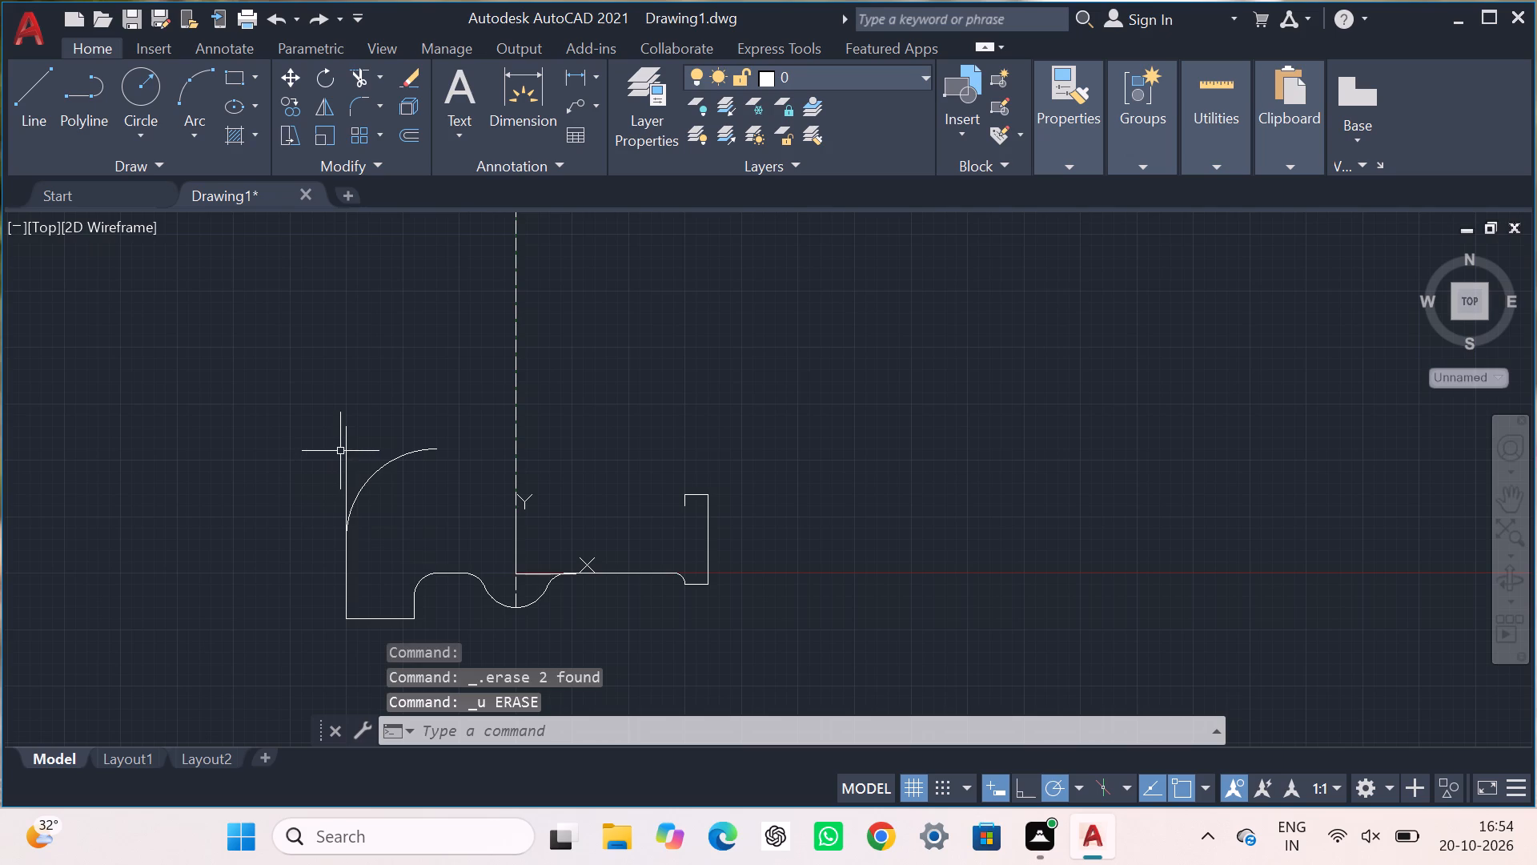
# Erase the 170 vertical line, the radius 80 arc, the leftover fragment at the arc's upper end and the original left vertical line.
pyautogui.click(343, 451)
pyautogui.press('Delete')
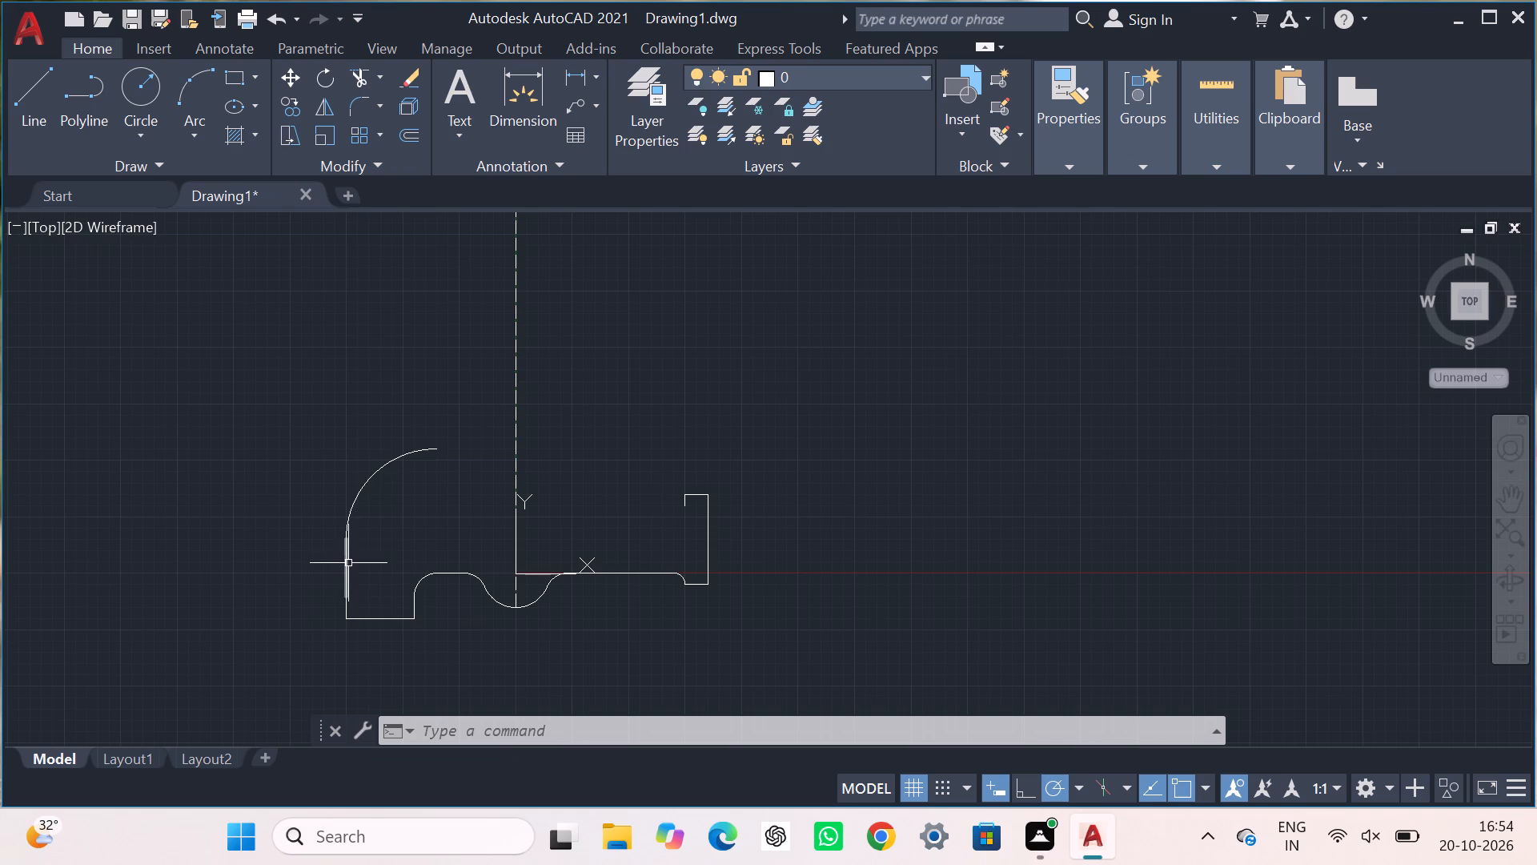
pyautogui.click(347, 520)
pyautogui.press('Delete')
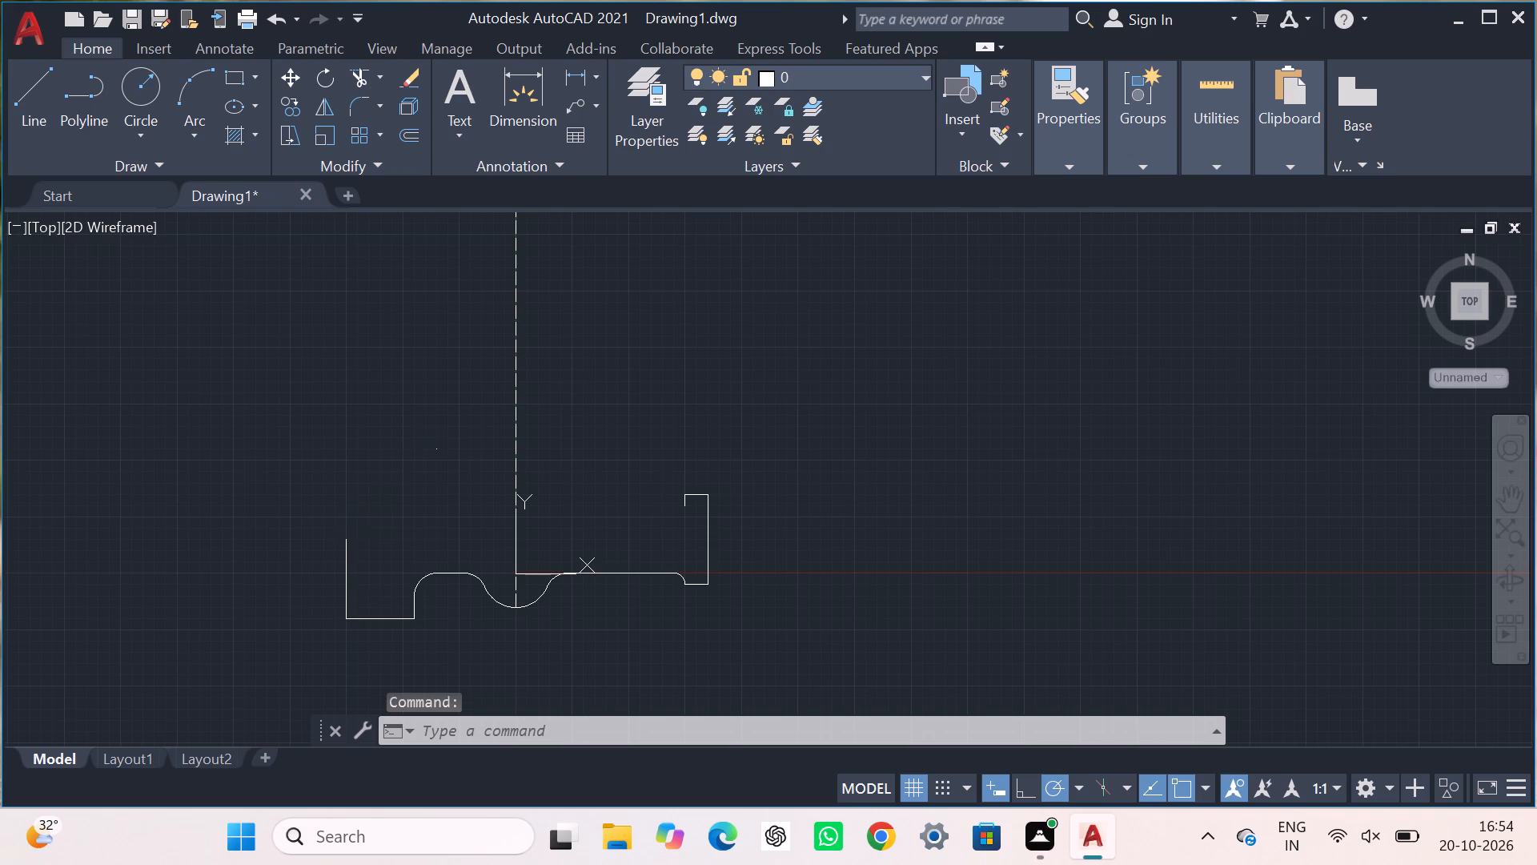
pyautogui.click(441, 450)
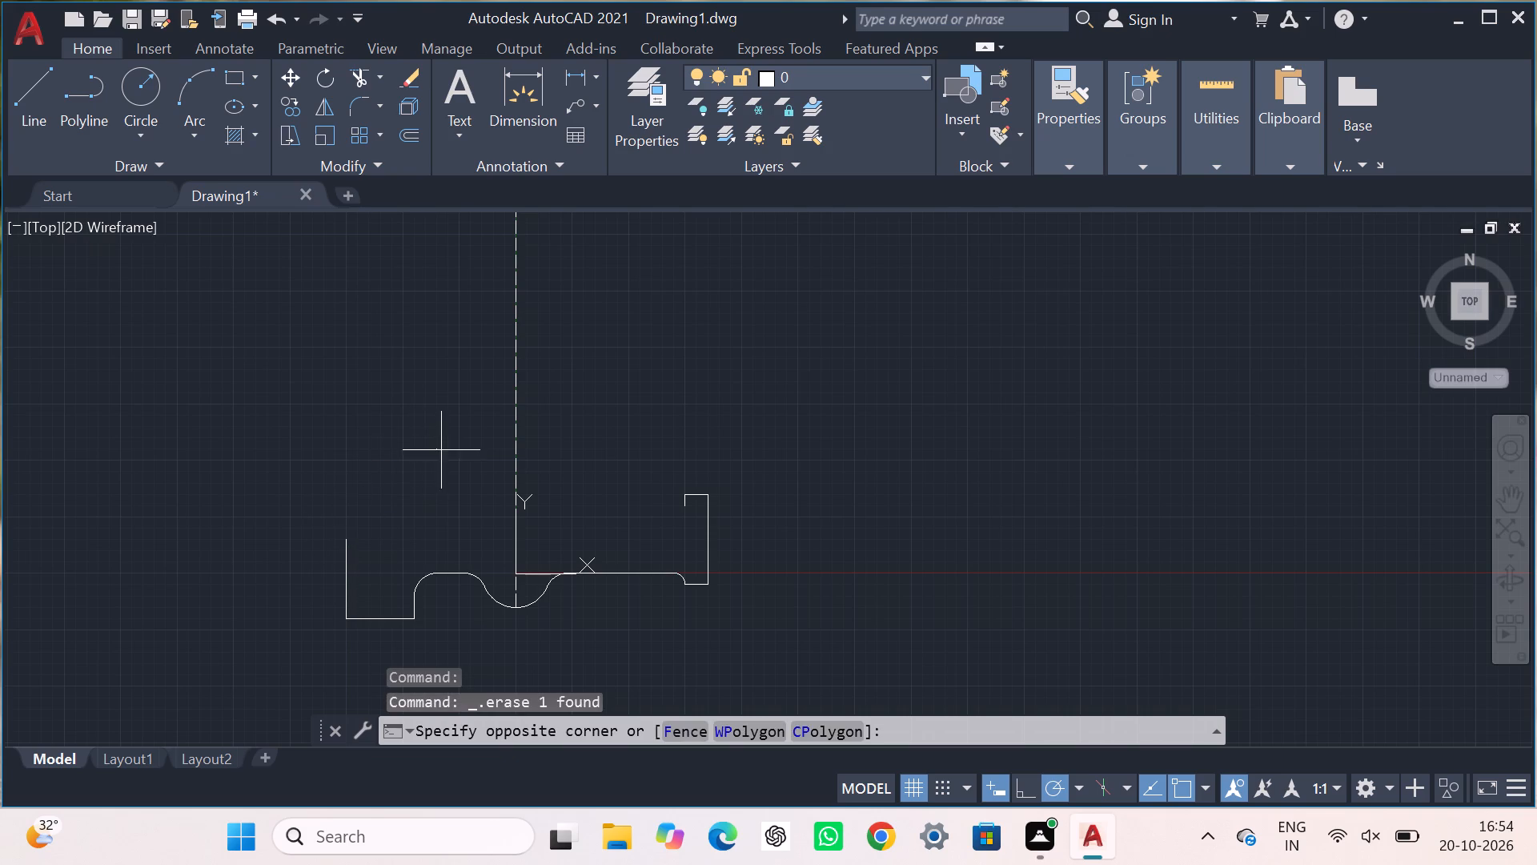
pyautogui.click(392, 443)
pyautogui.press('Delete')
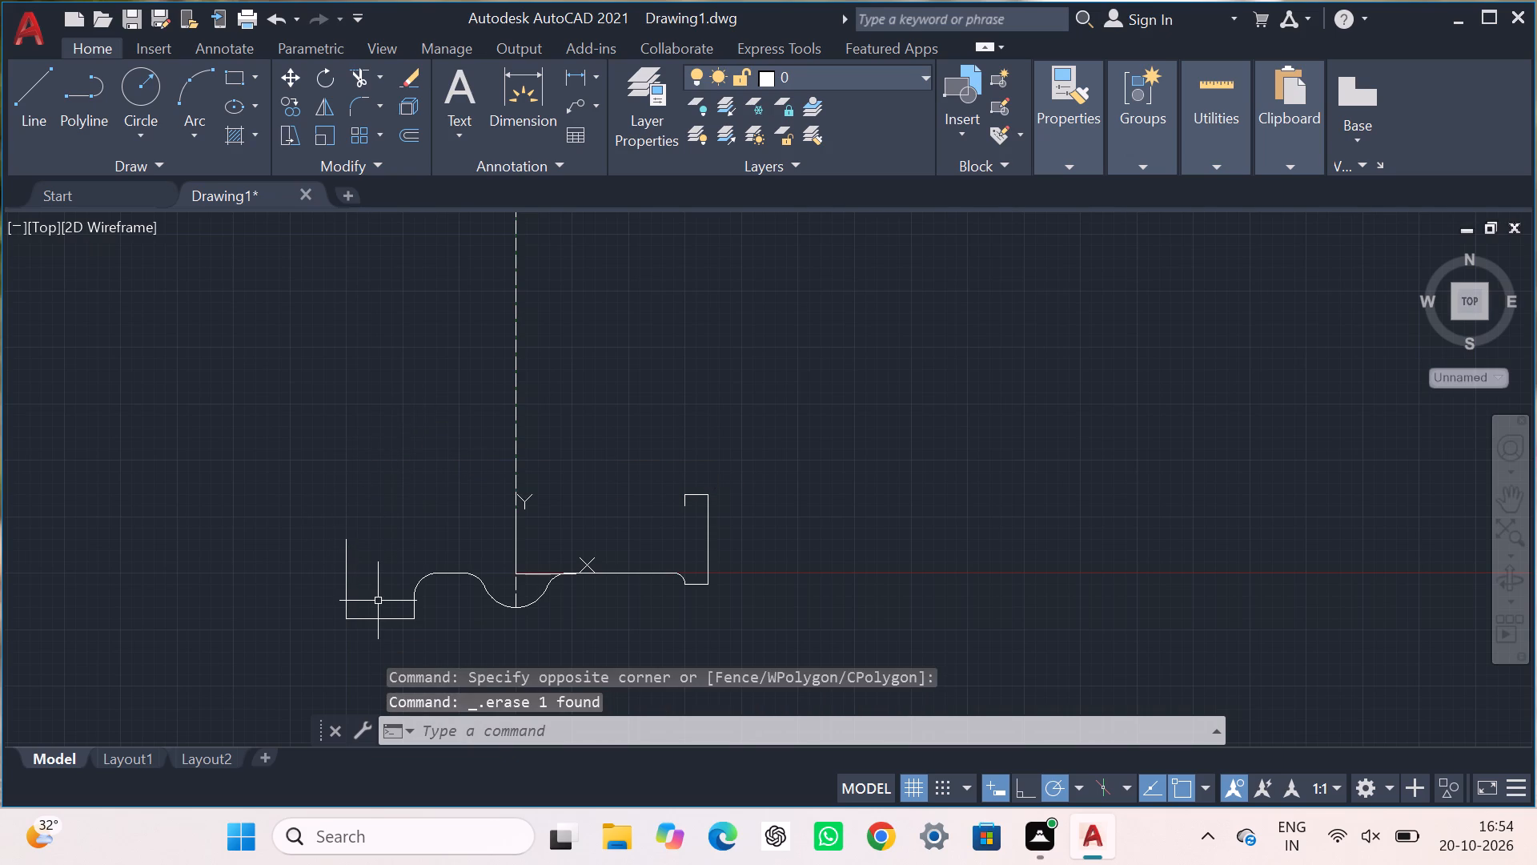
pyautogui.click(347, 561)
pyautogui.press('Delete')
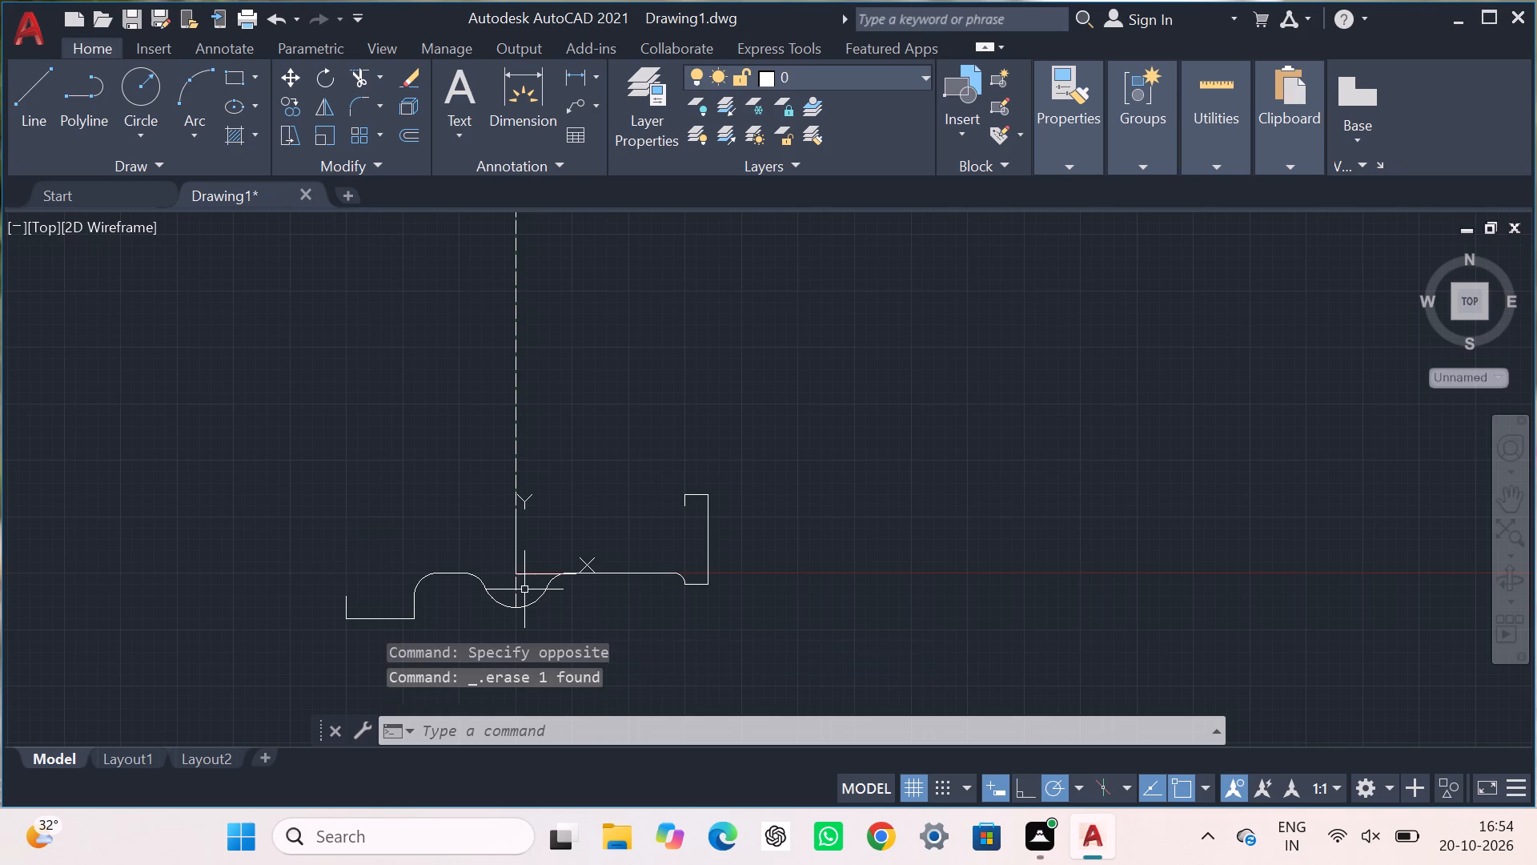
# Draw a 170 vertical line up from the profile's lower-left corner, continuing with a horizontal segment rightward past the dashed centre line.
pyautogui.scroll(2, 335, 608)
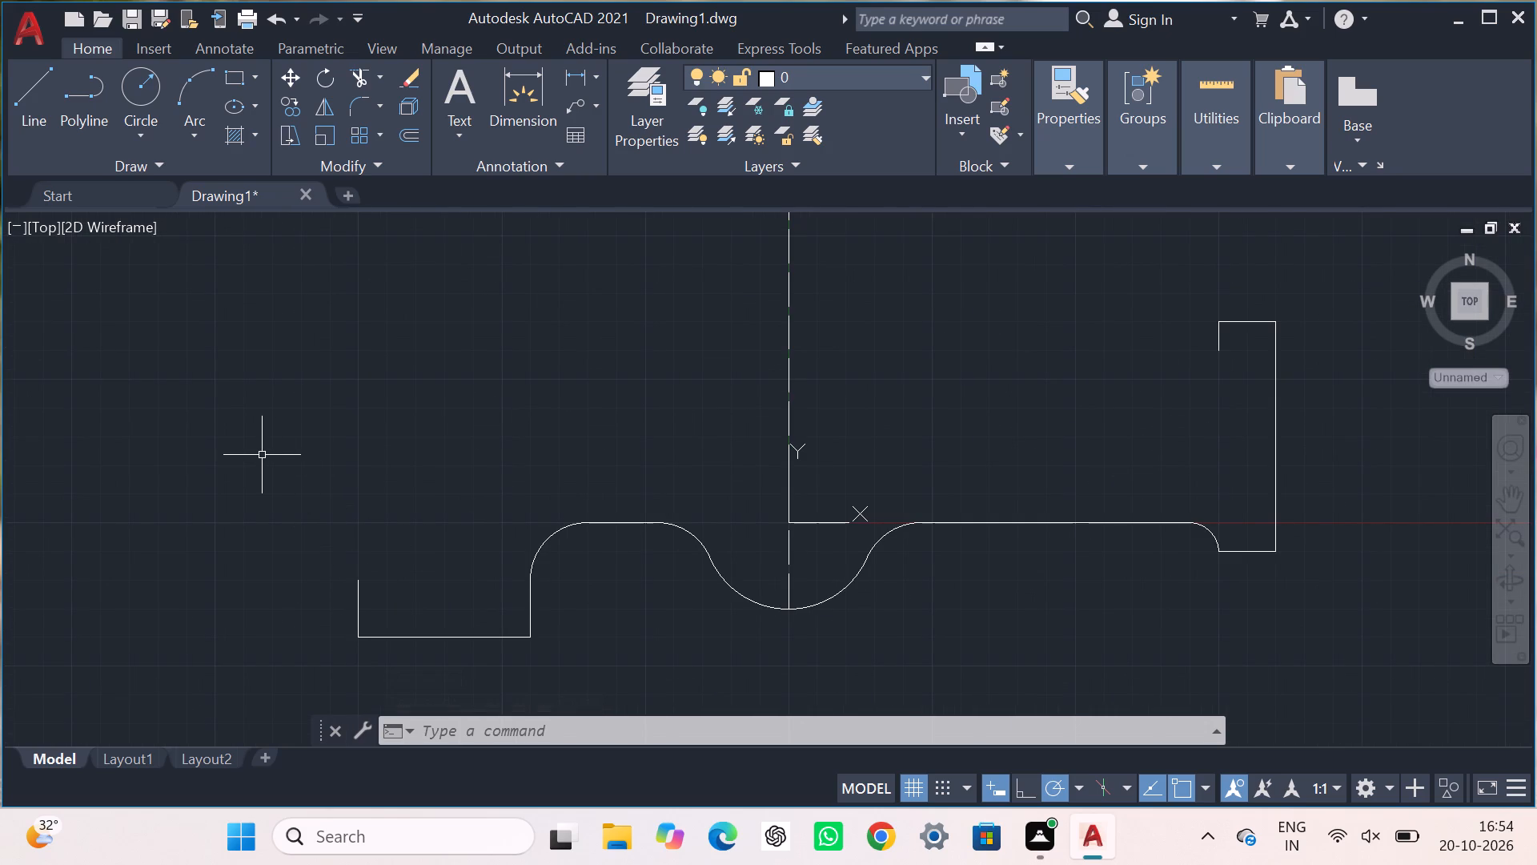
pyautogui.click(32, 100)
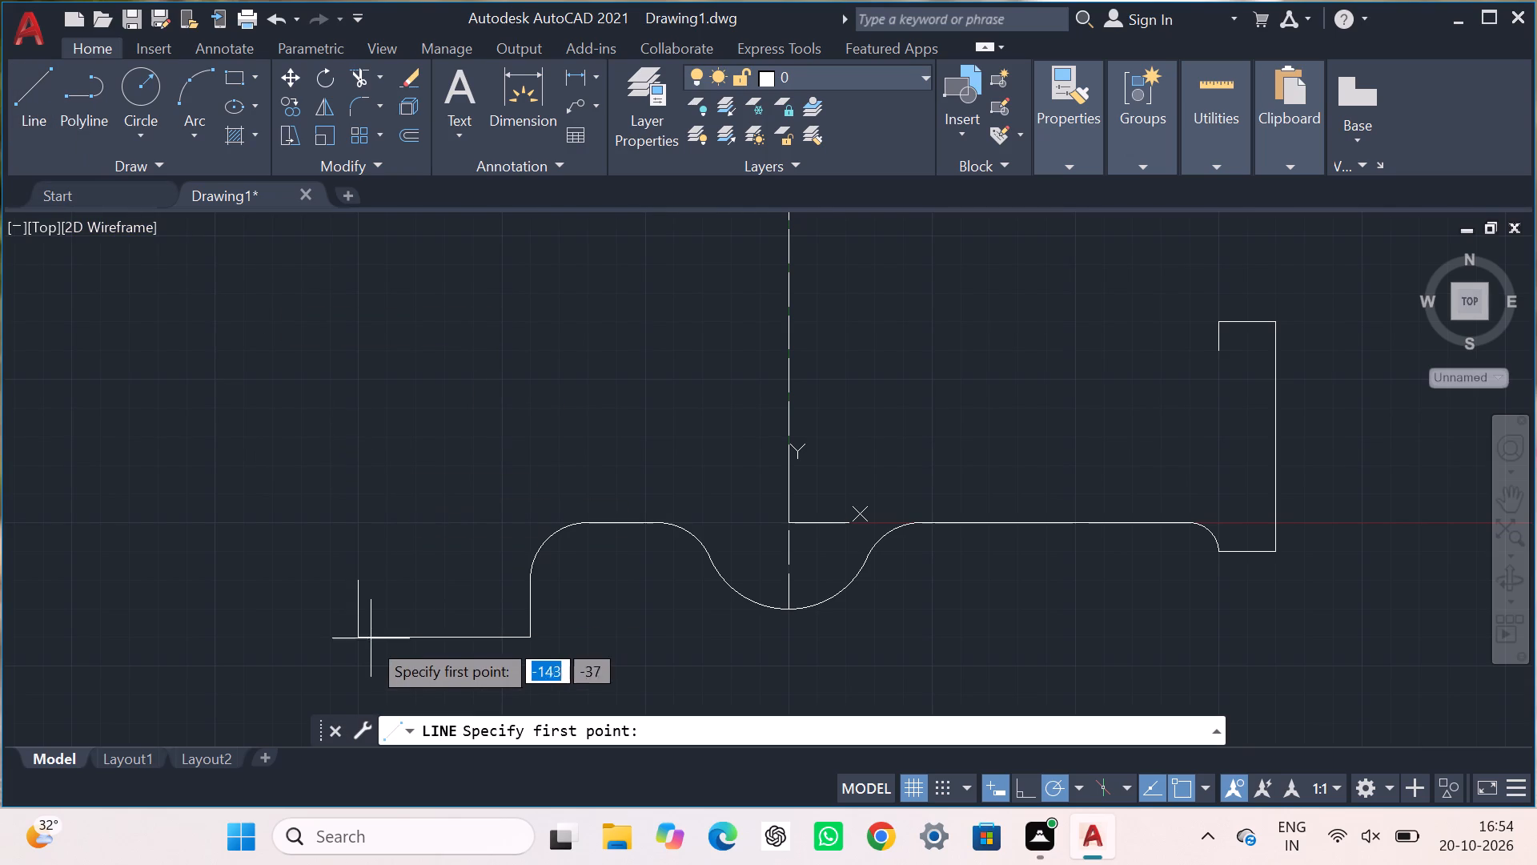
pyautogui.moveTo(356, 634); pyautogui.dragTo(356, 609)
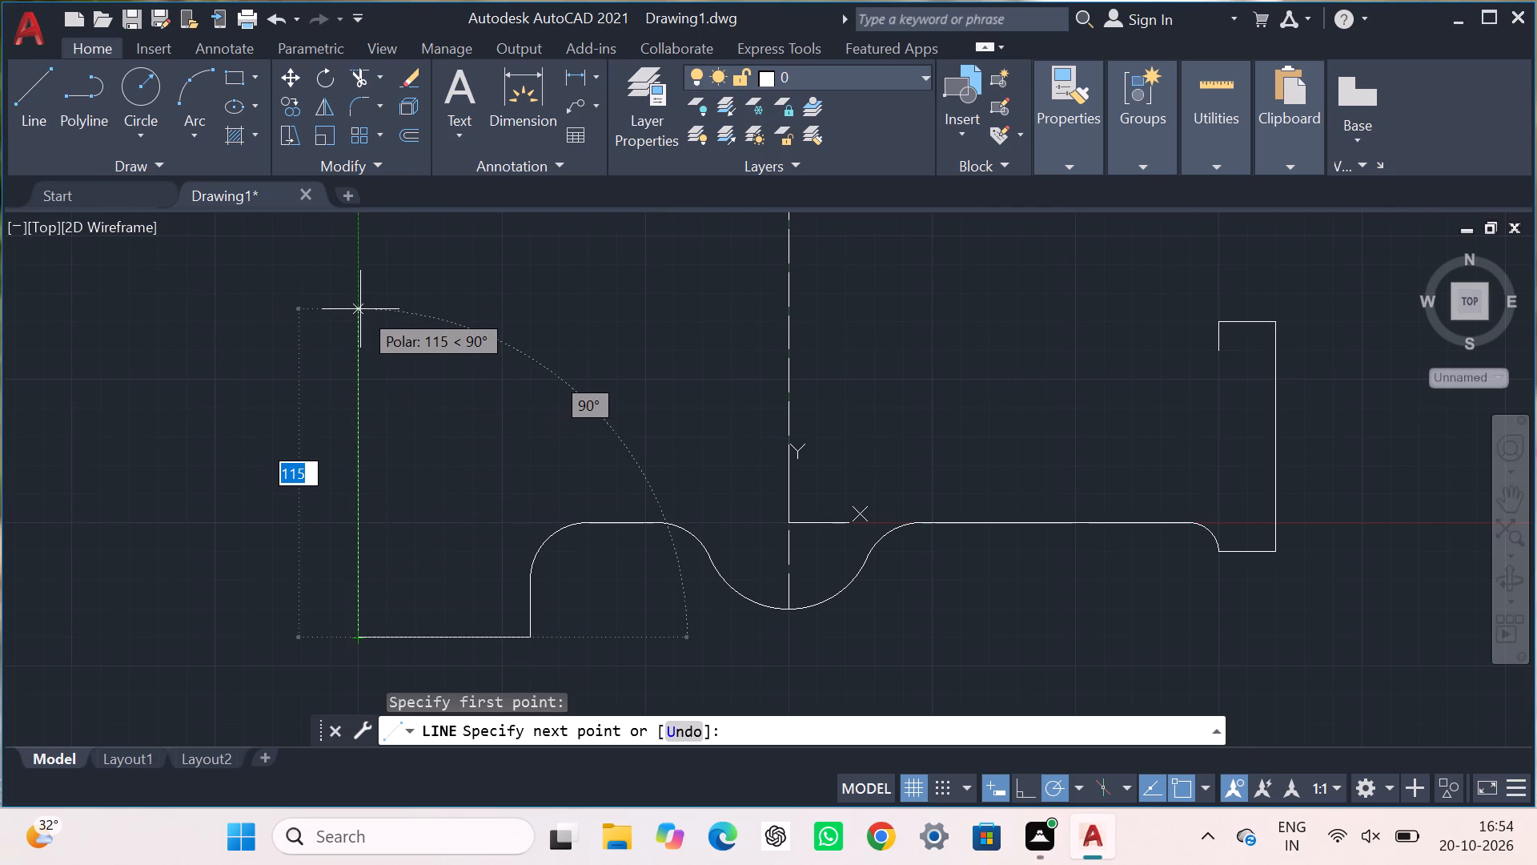
pyautogui.write('17')
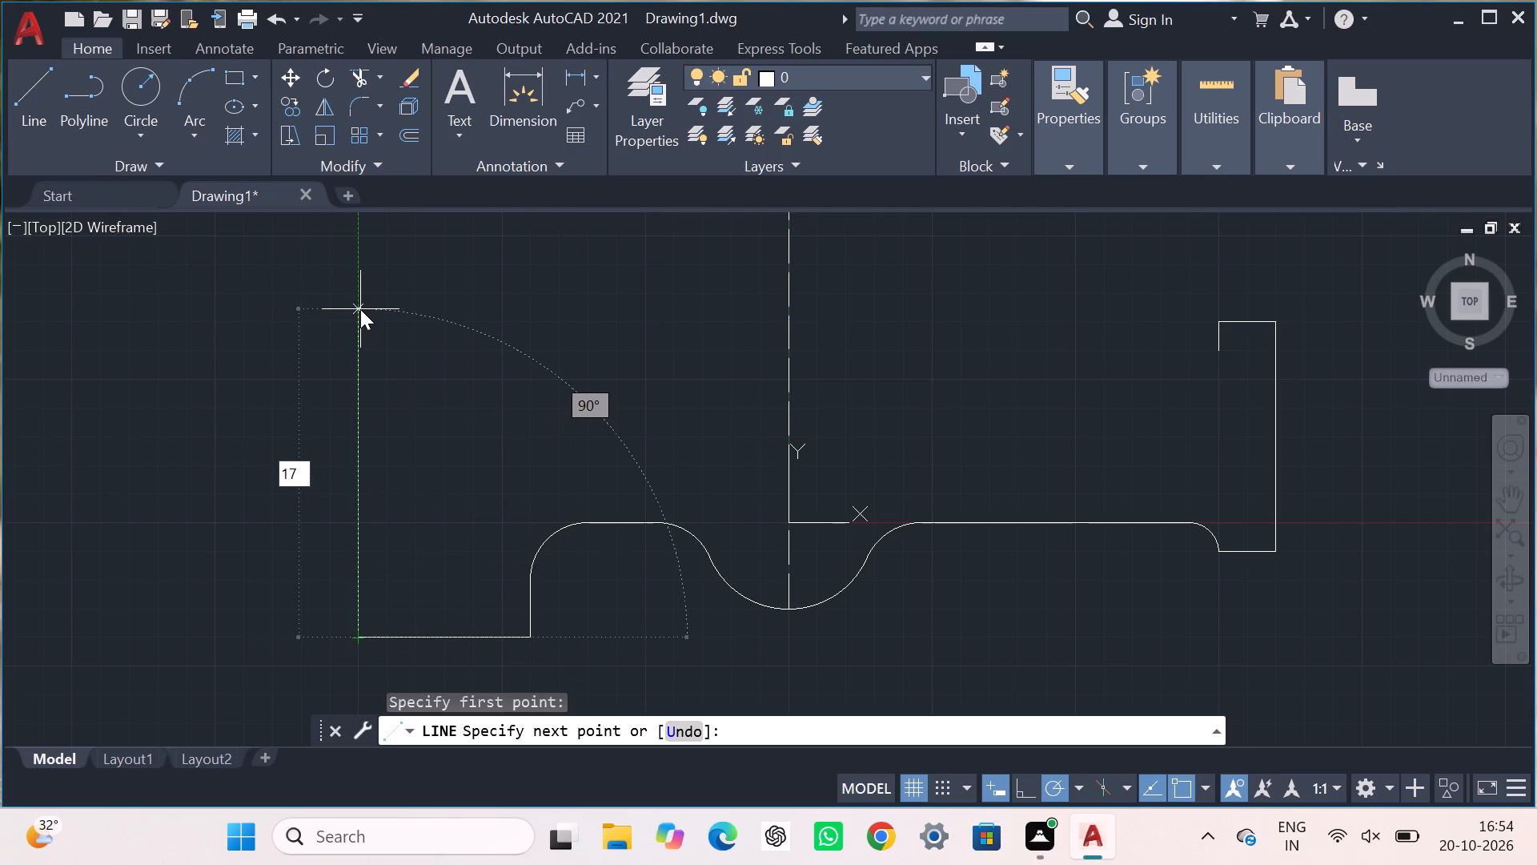
pyautogui.press('0')
pyautogui.press('Return')
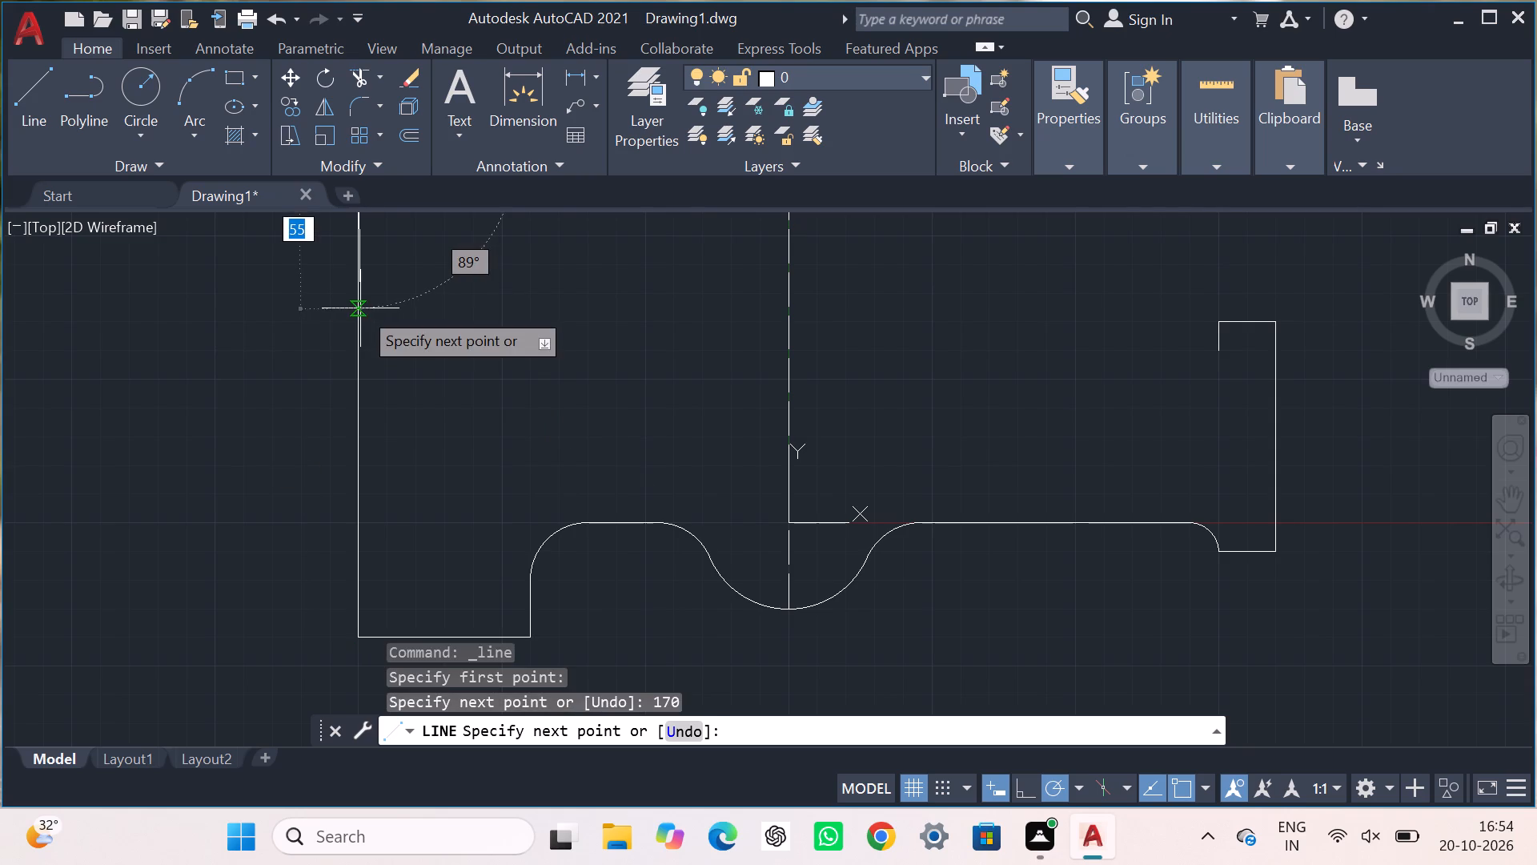
pyautogui.scroll(2, 927, 297)
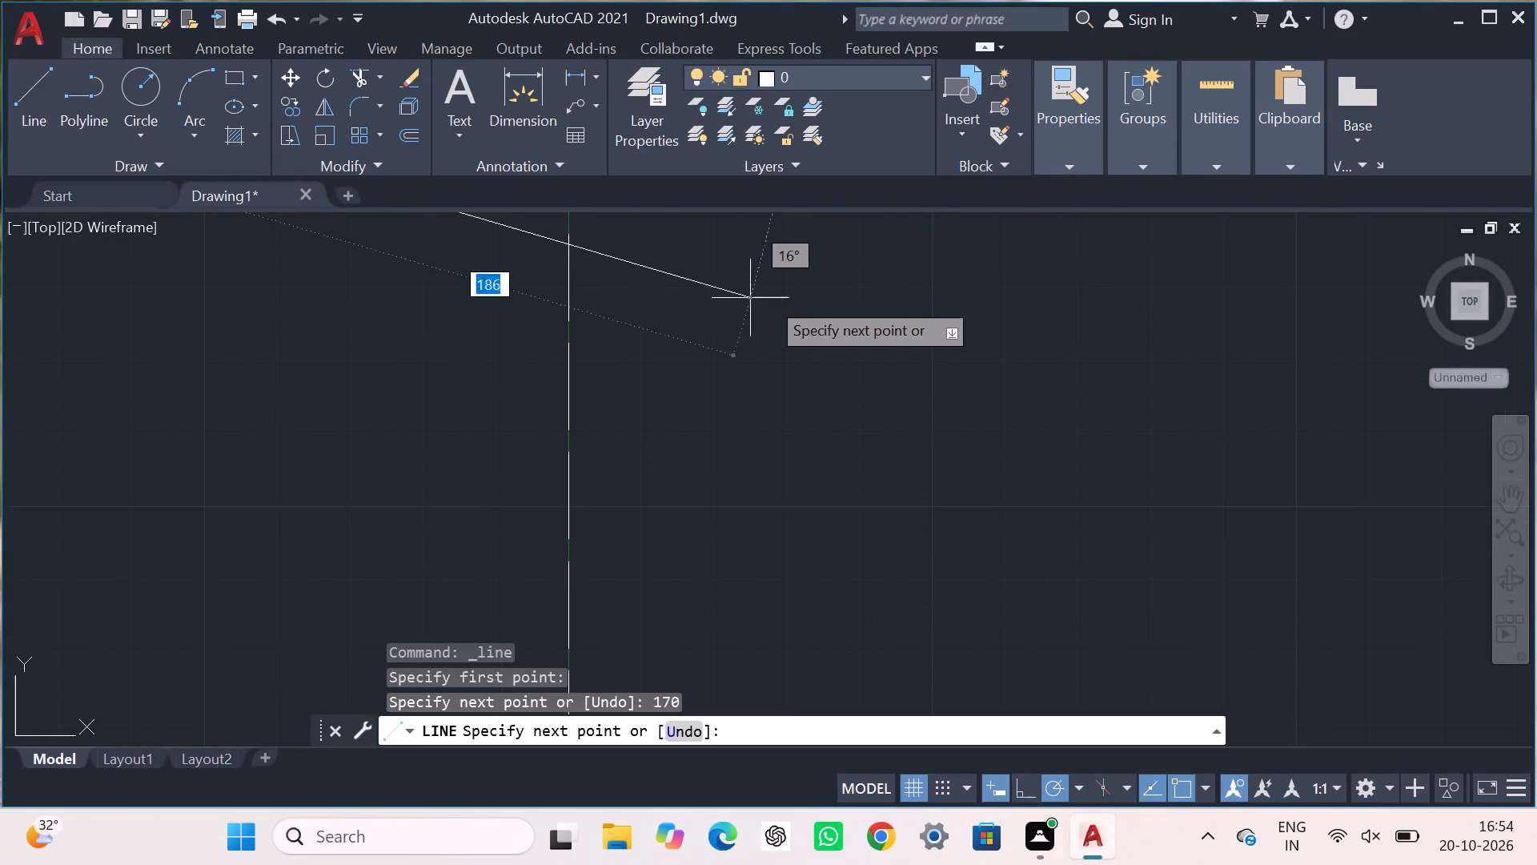
pyautogui.scroll(-4, 748, 298)
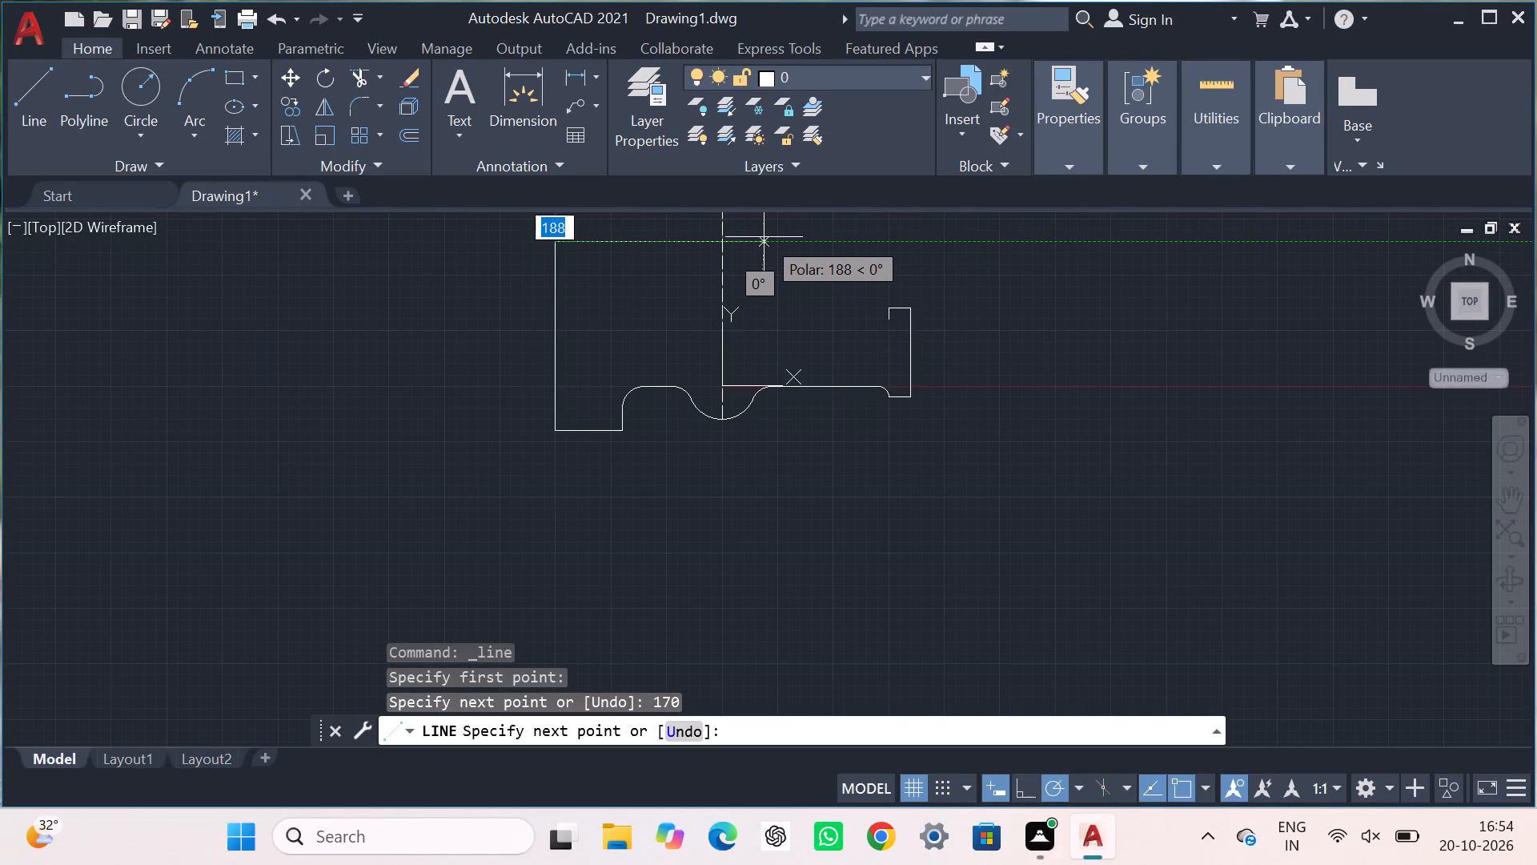
pyautogui.click(839, 234)
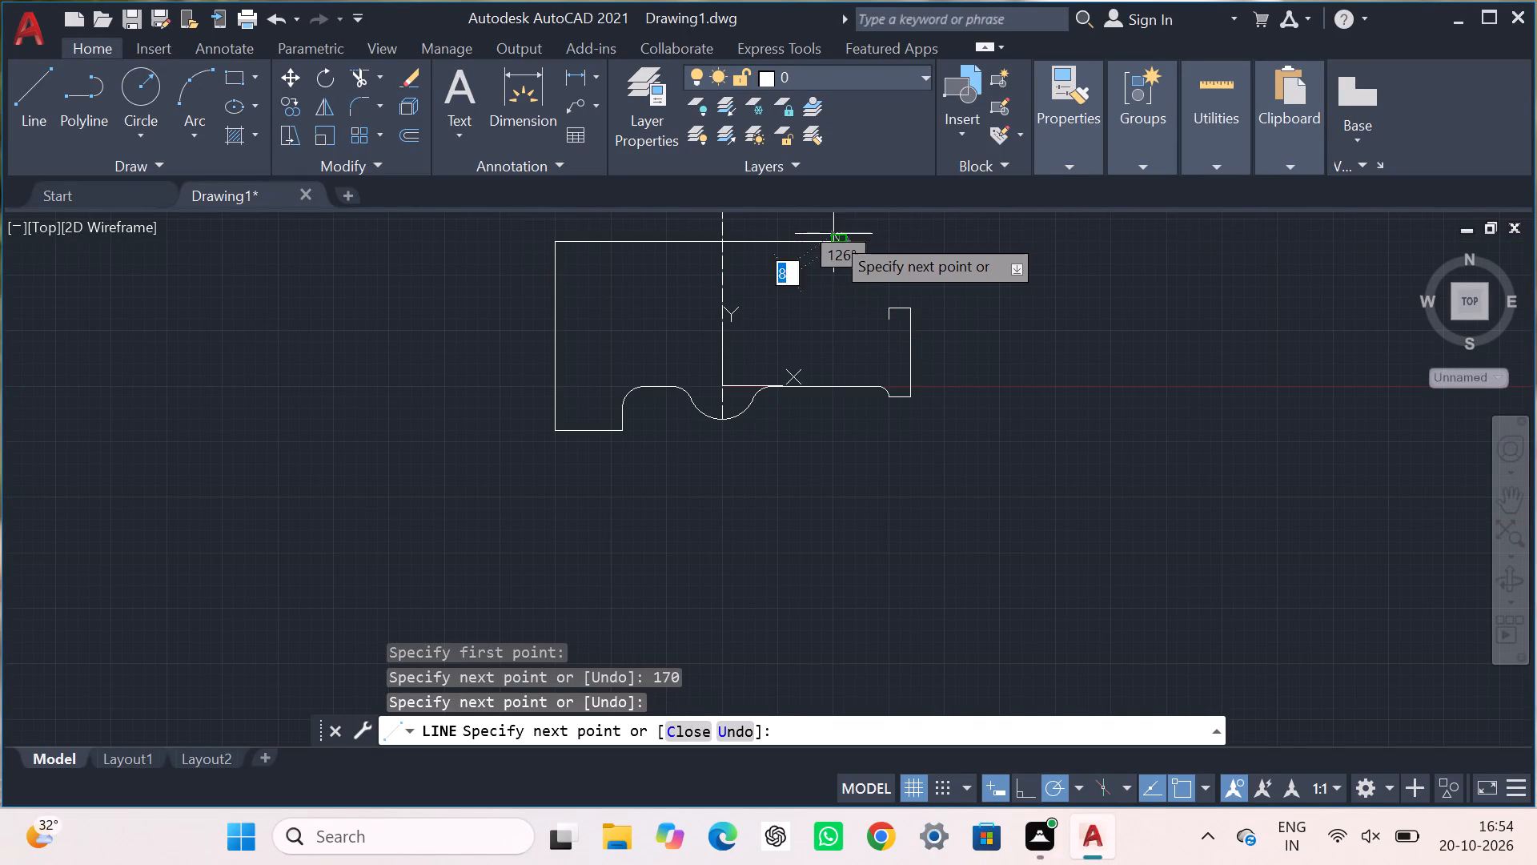
pyautogui.press('Escape')
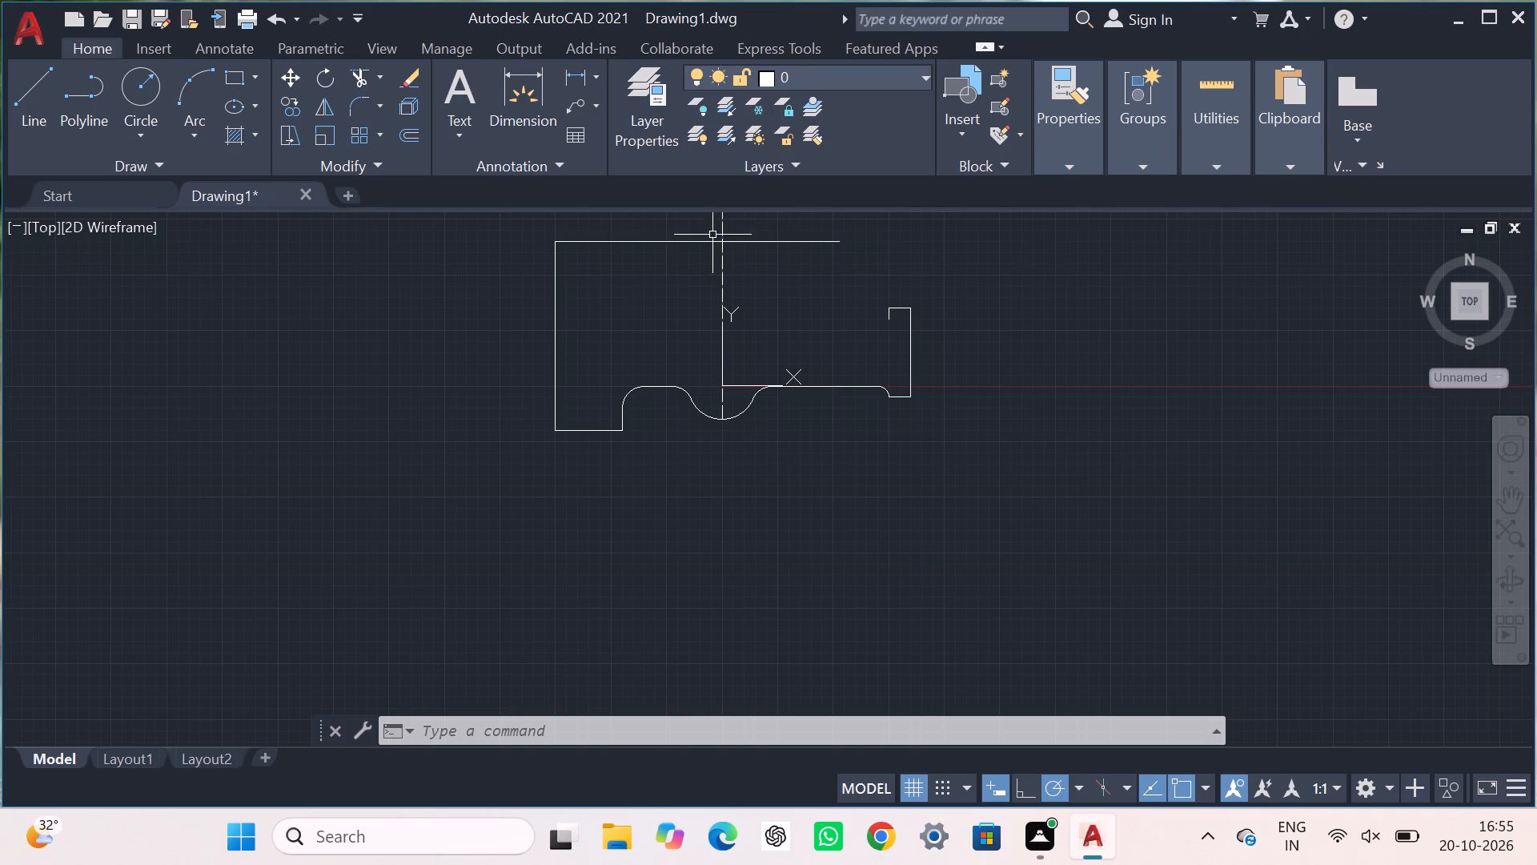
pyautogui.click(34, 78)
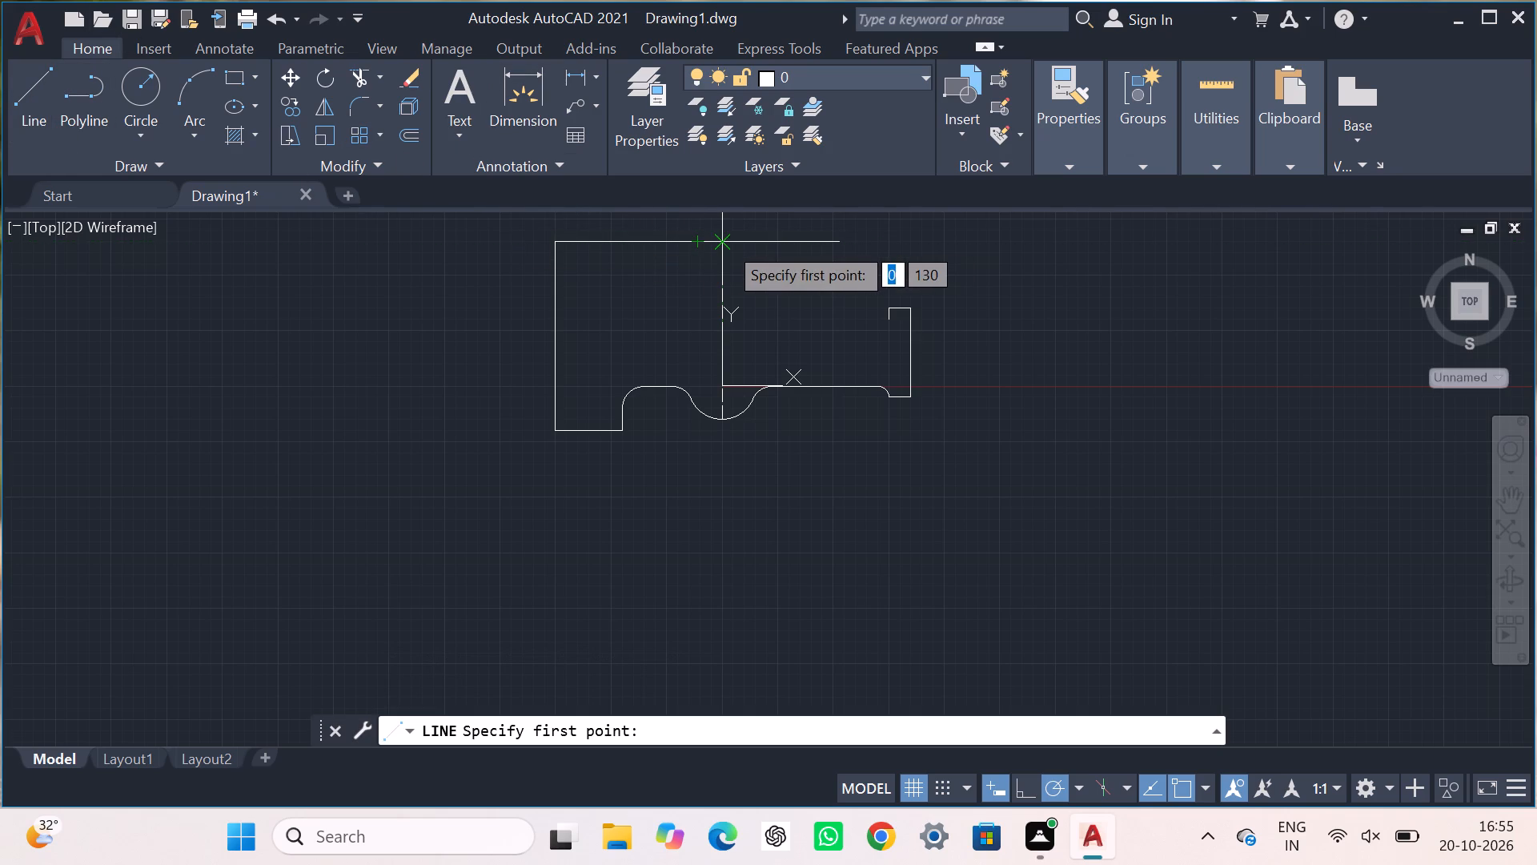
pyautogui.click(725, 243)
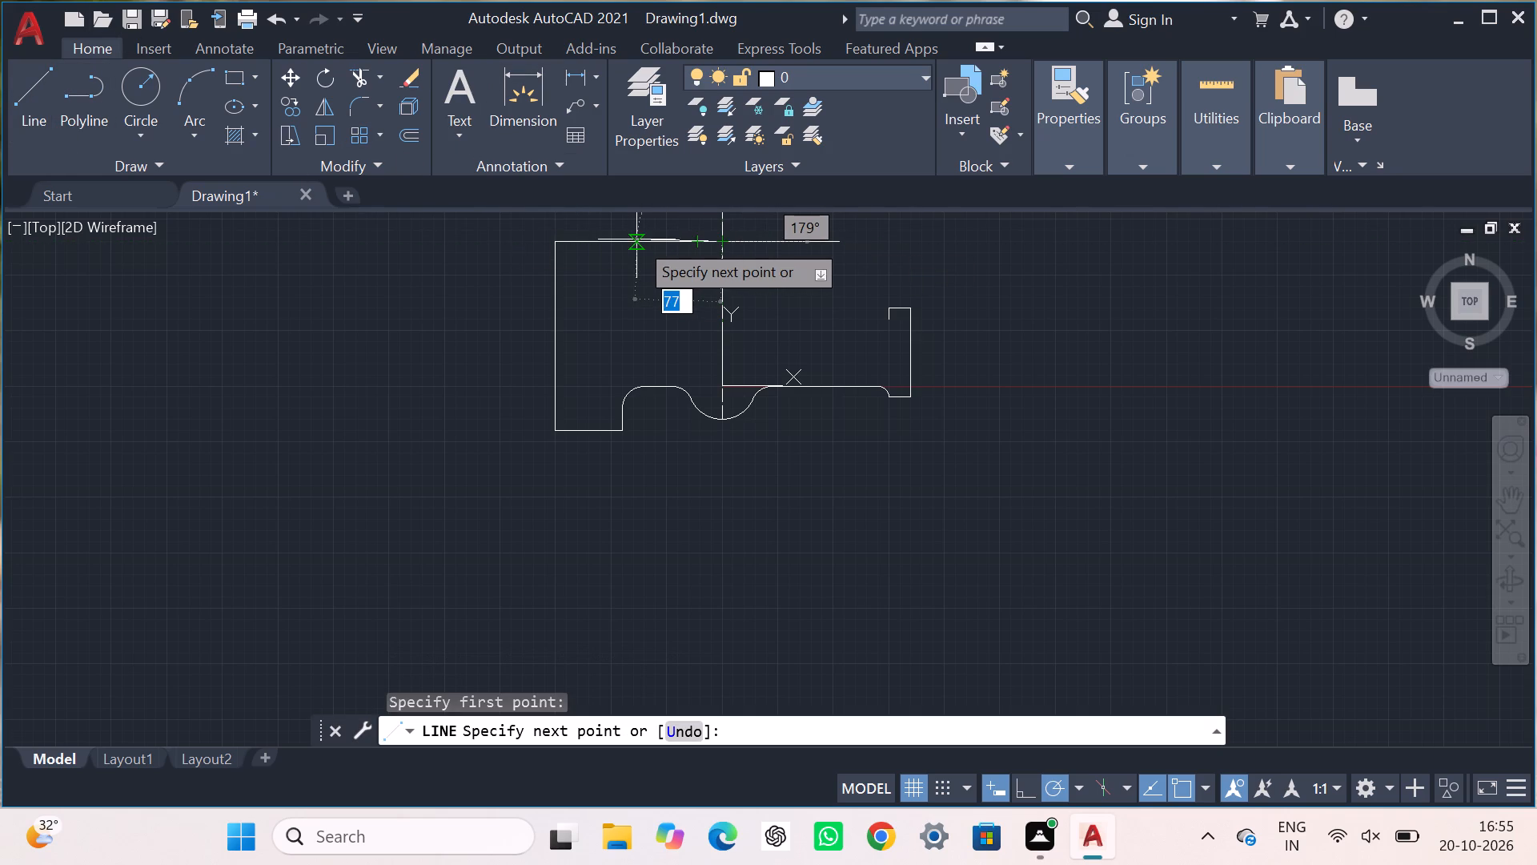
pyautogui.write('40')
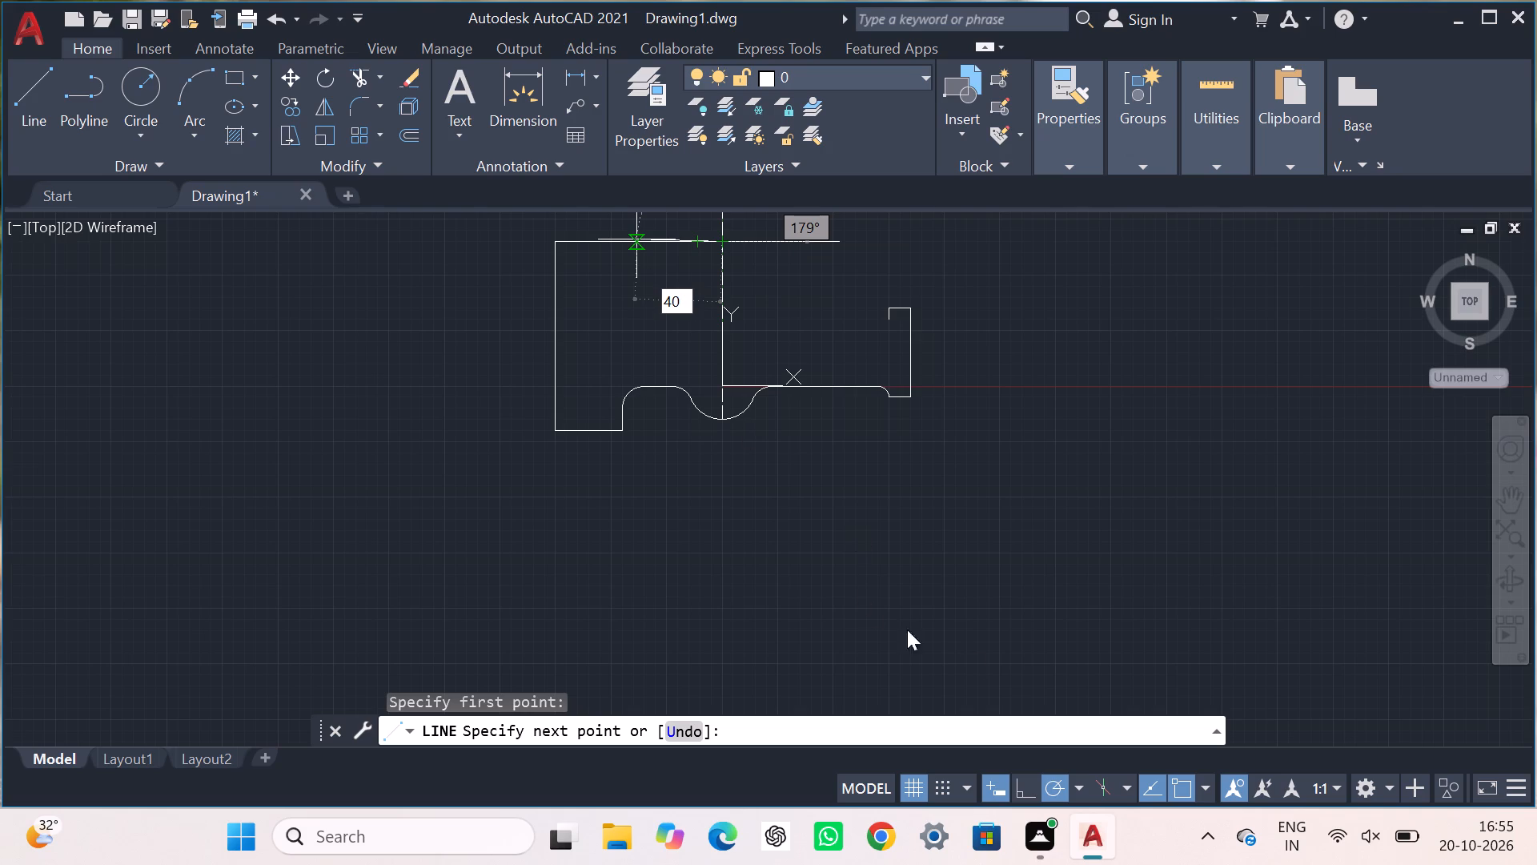
# Turn on Ortho mode and abandon the unfinished line.
pyautogui.click(1030, 786)
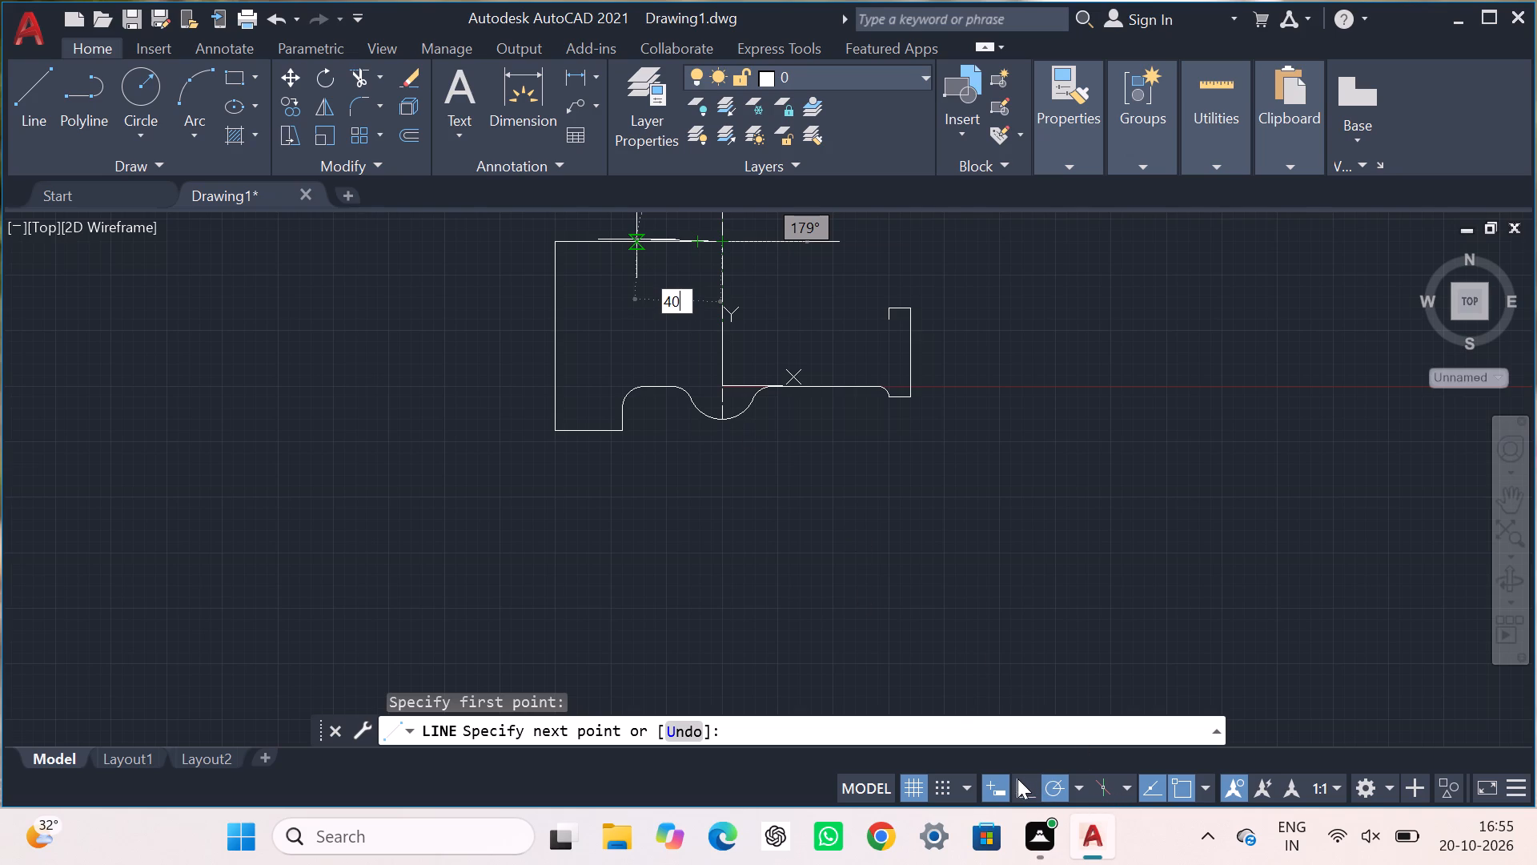
pyautogui.click(1022, 782)
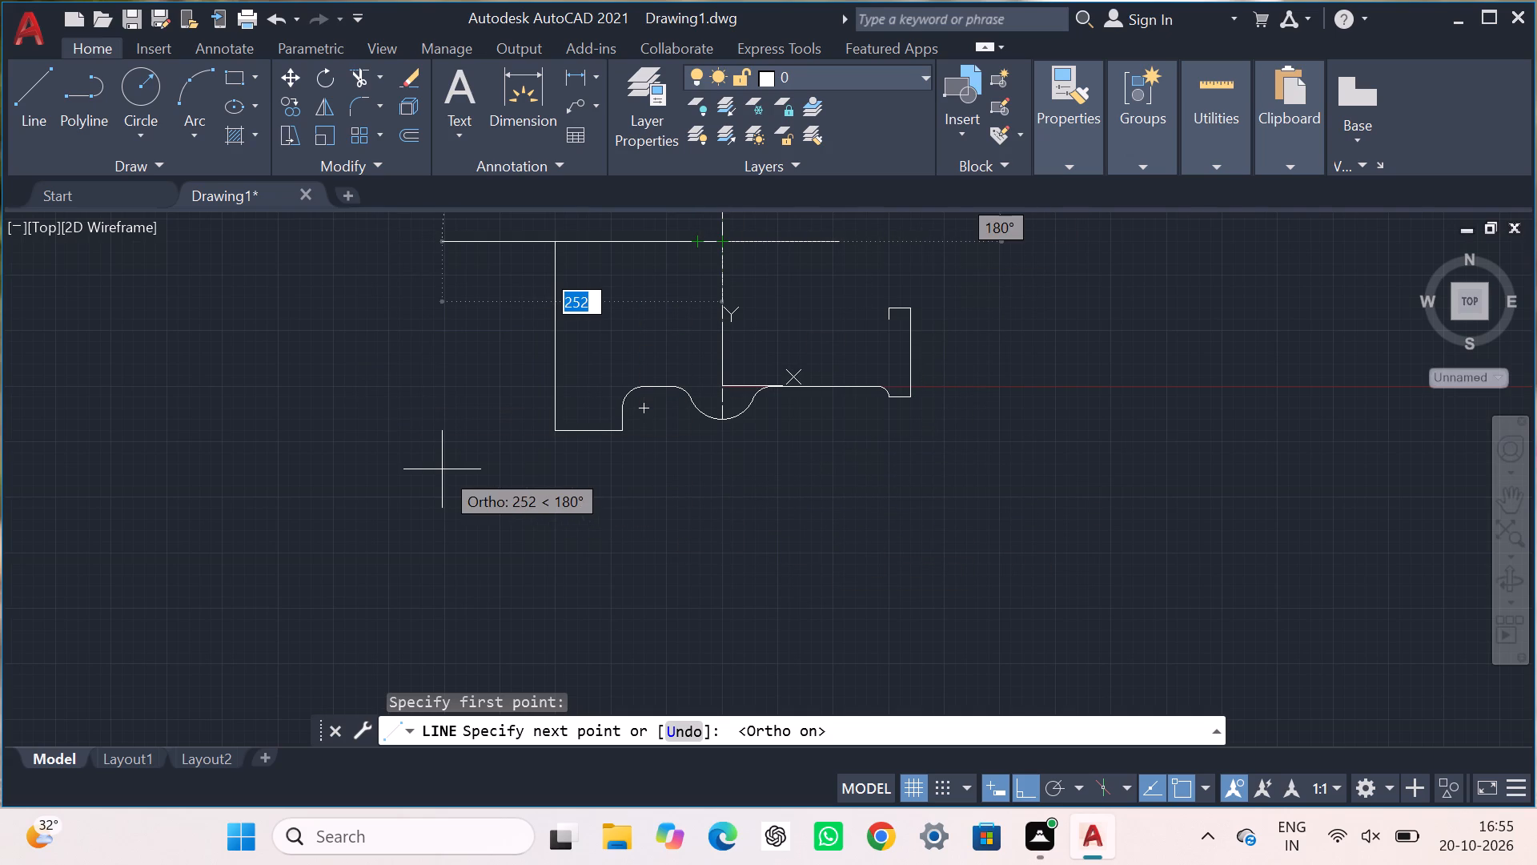
pyautogui.press('Escape')
pyautogui.press('Escape')
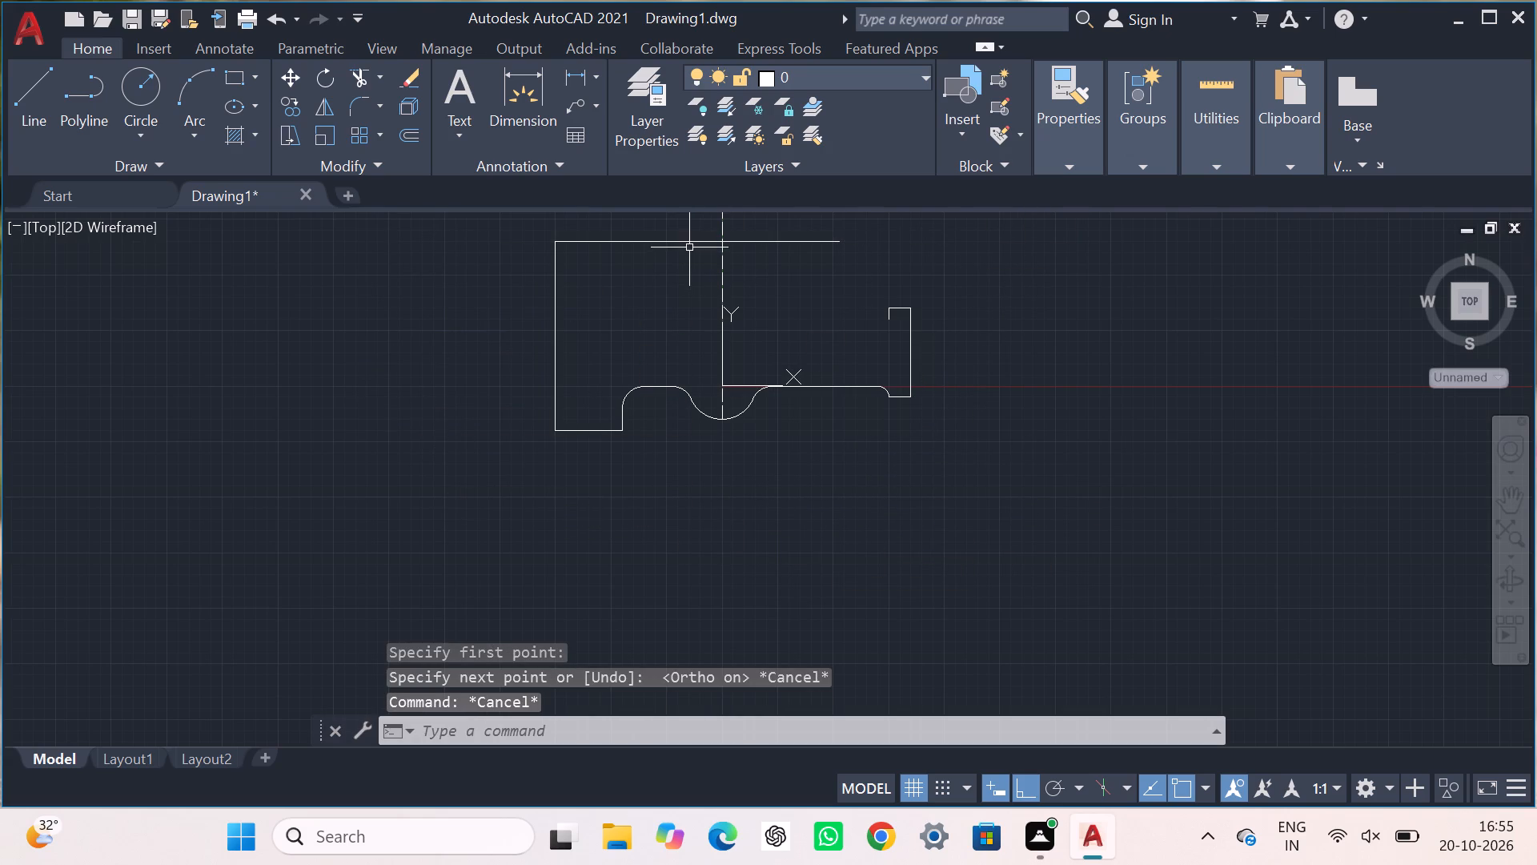
# Draw a 40 line leftward from where the centre line crosses the top horizontal line, followed by a 20 segment downward.
pyautogui.click(35, 80)
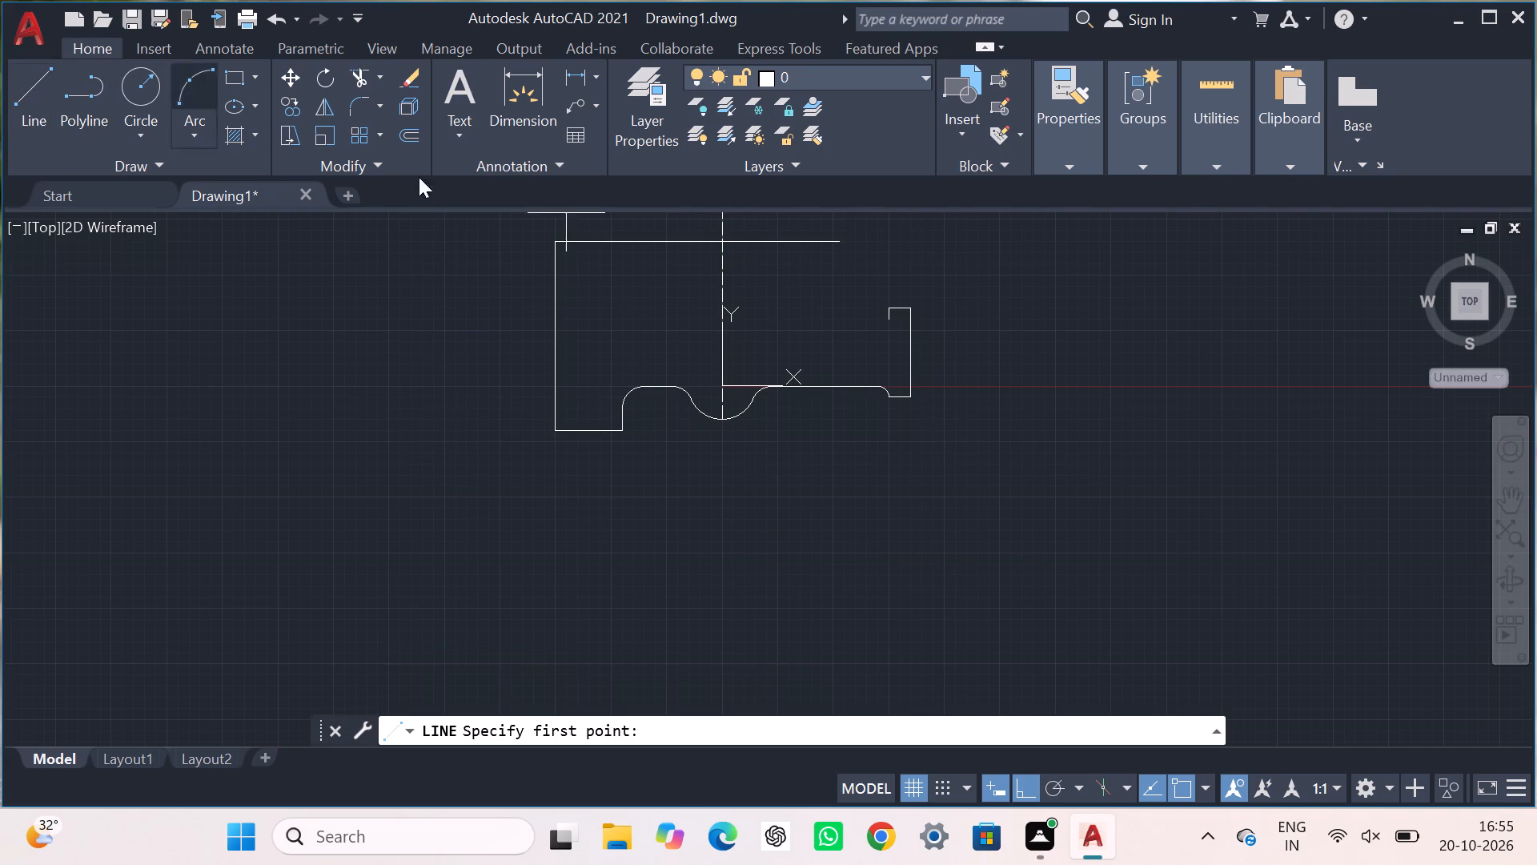
pyautogui.click(721, 241)
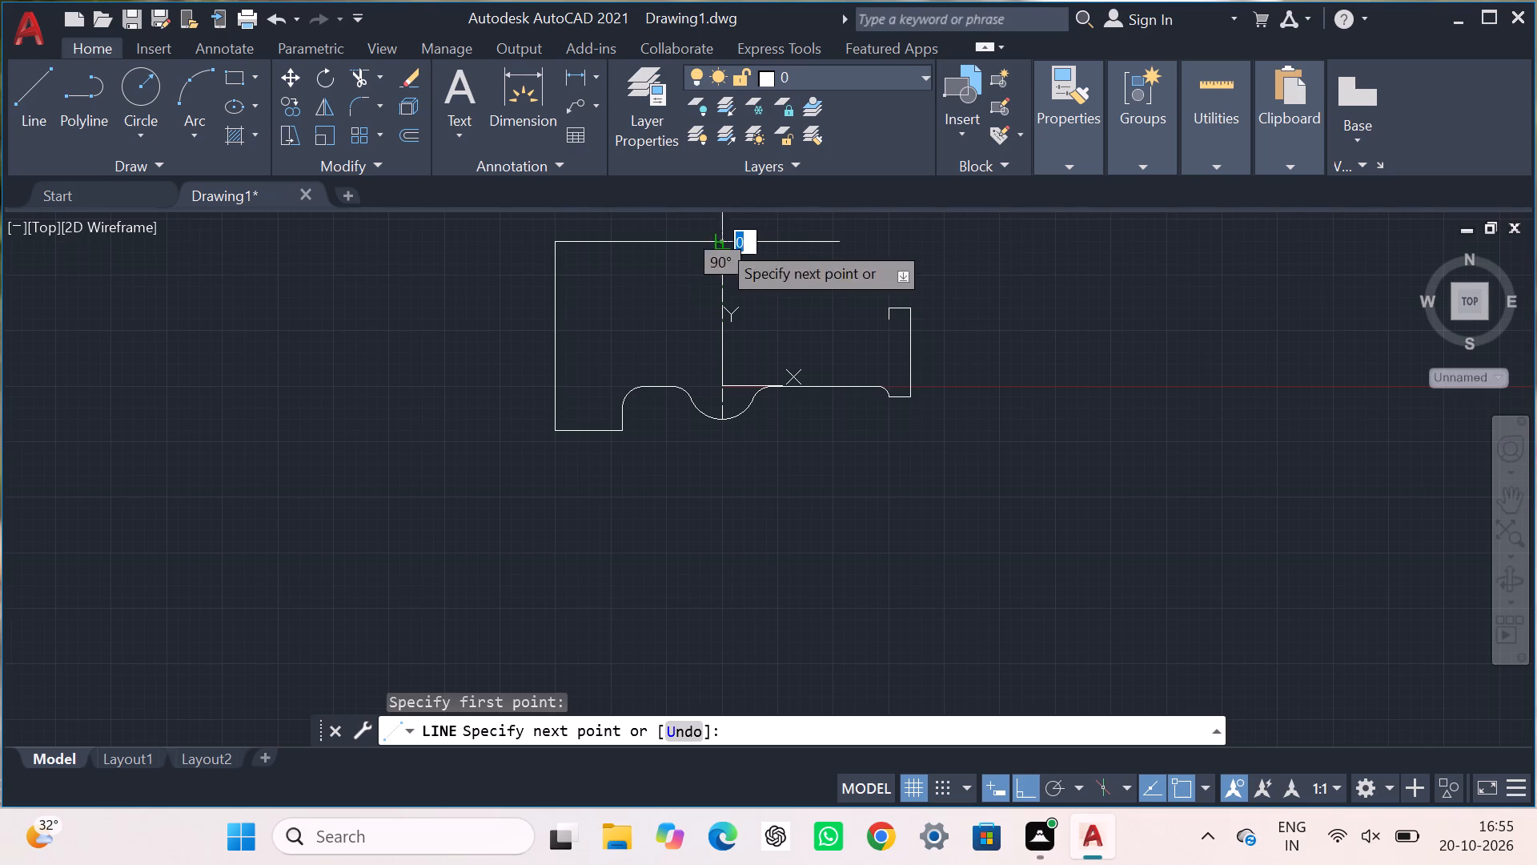
pyautogui.write('40')
pyautogui.press('Return')
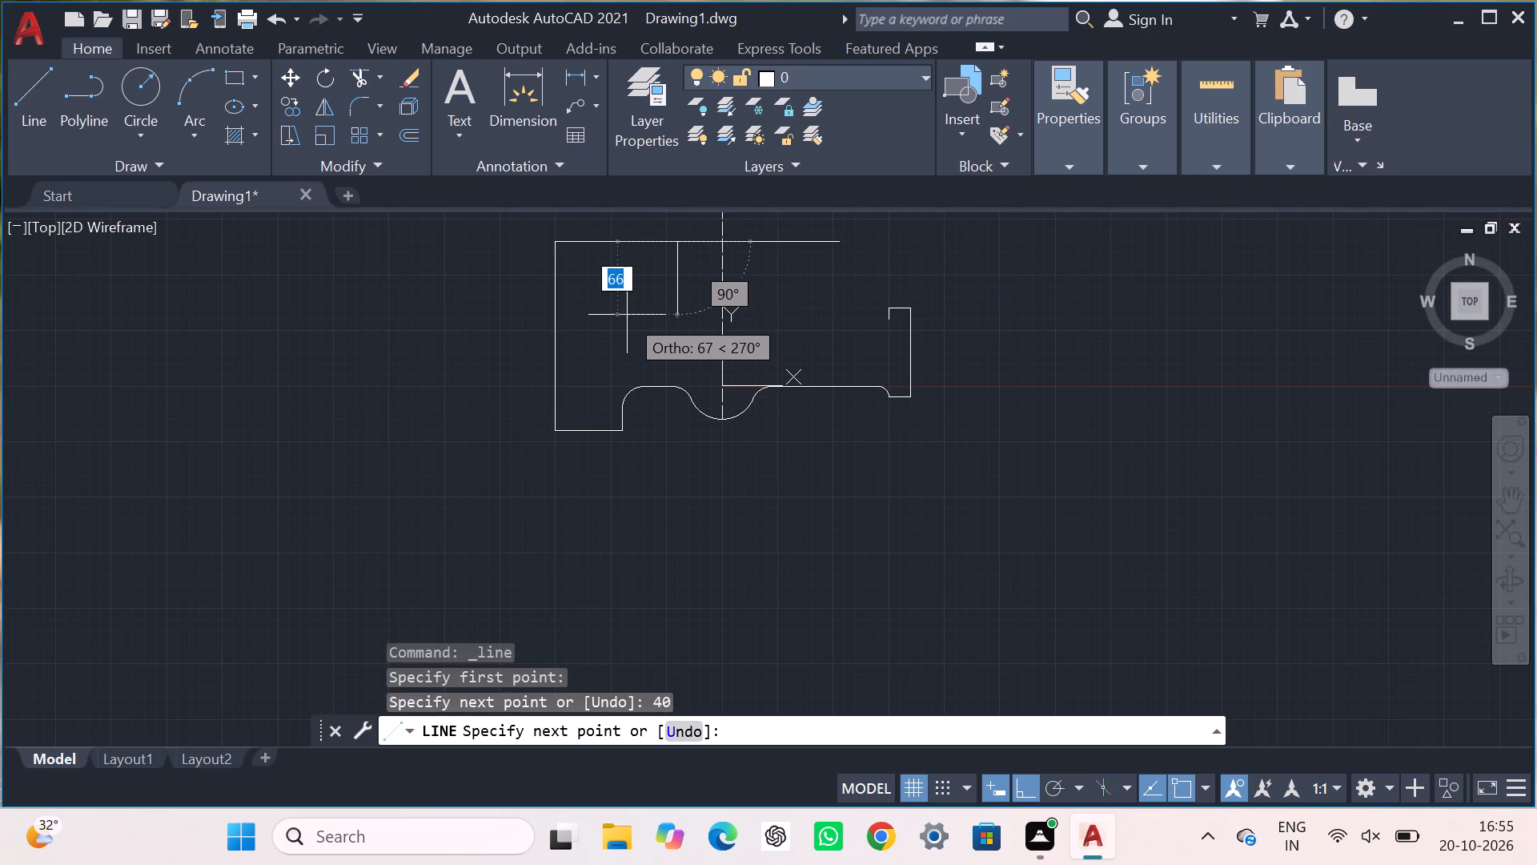
pyautogui.press('2')
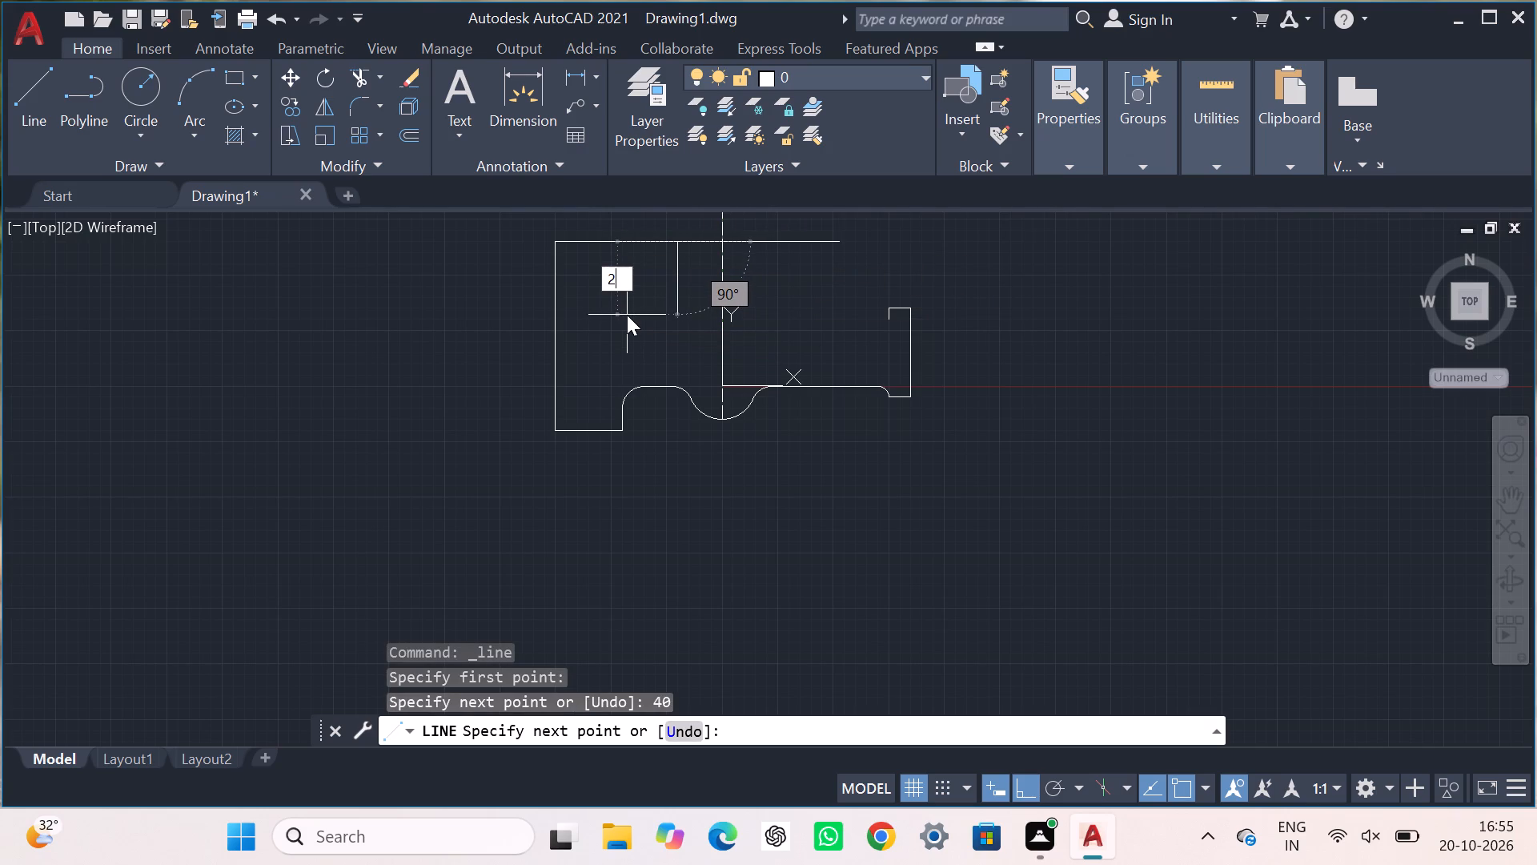
pyautogui.press('0')
pyautogui.press('Return')
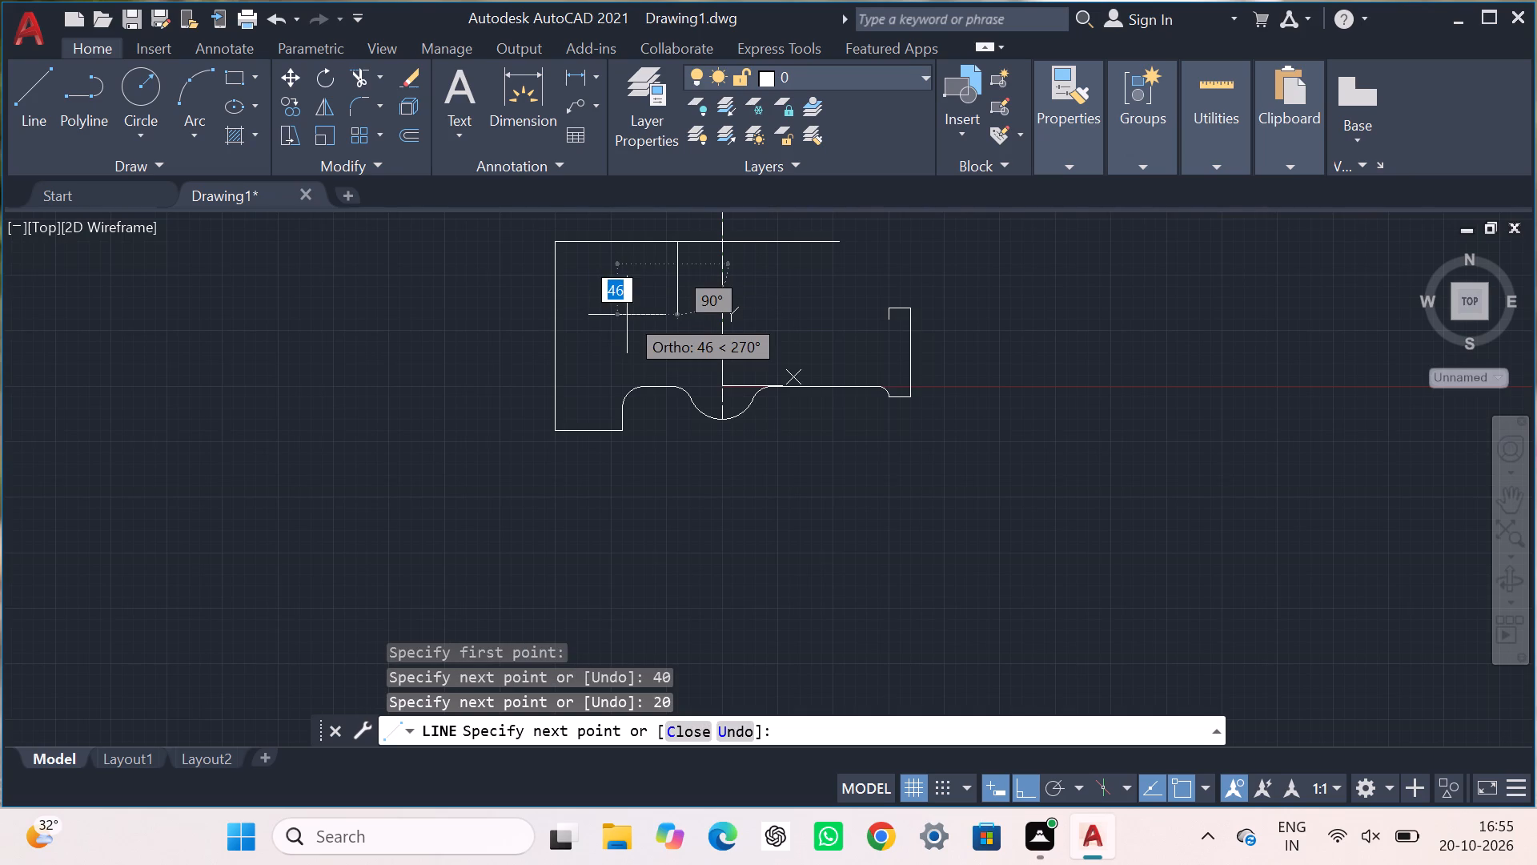
pyautogui.press('Escape')
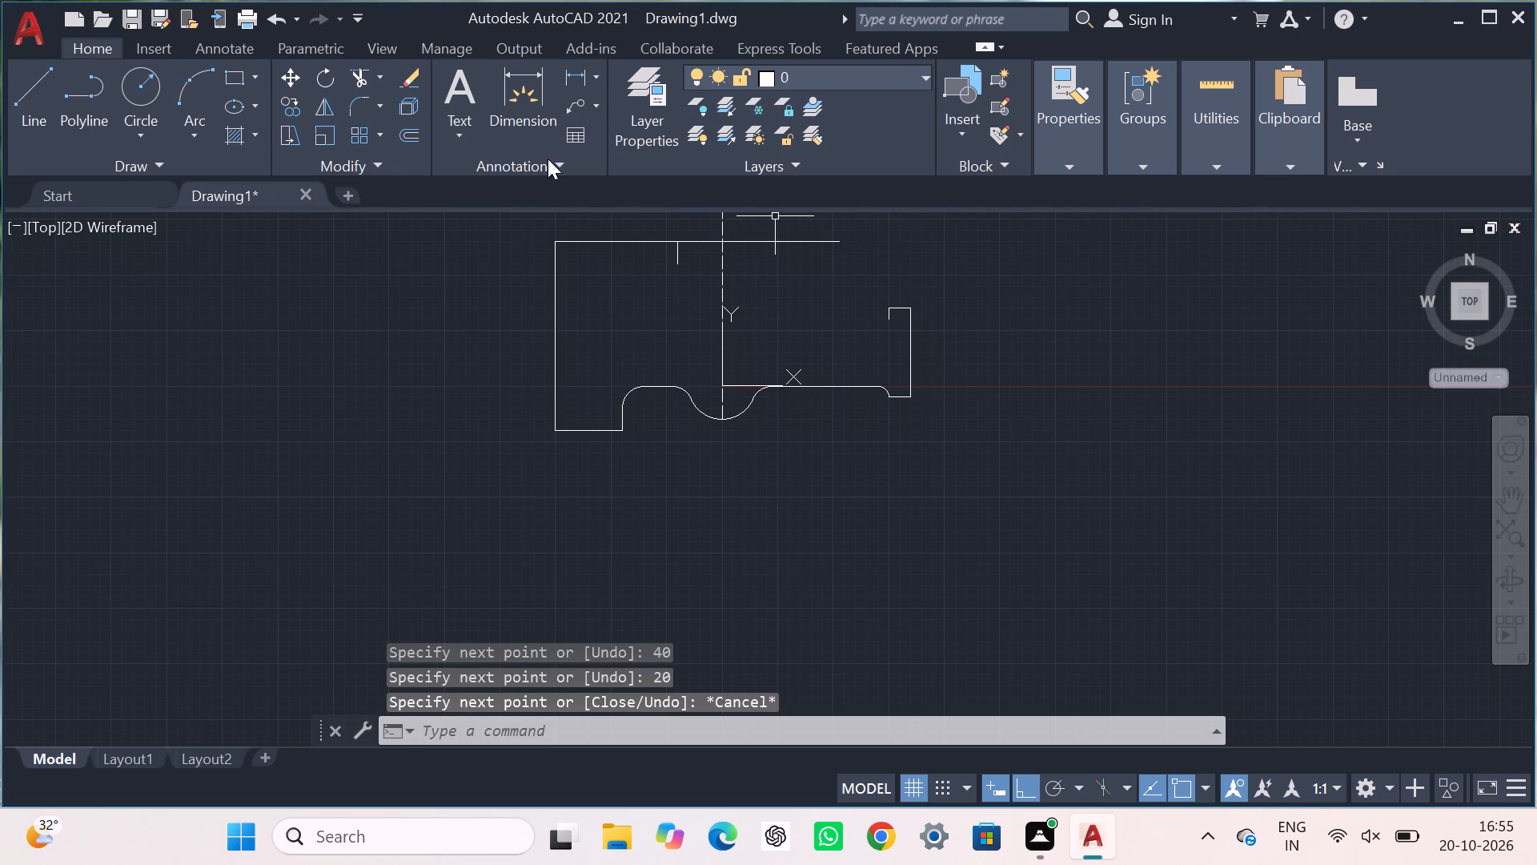
# Erase the long horizontal line across the top of the profile.
pyautogui.click(809, 242)
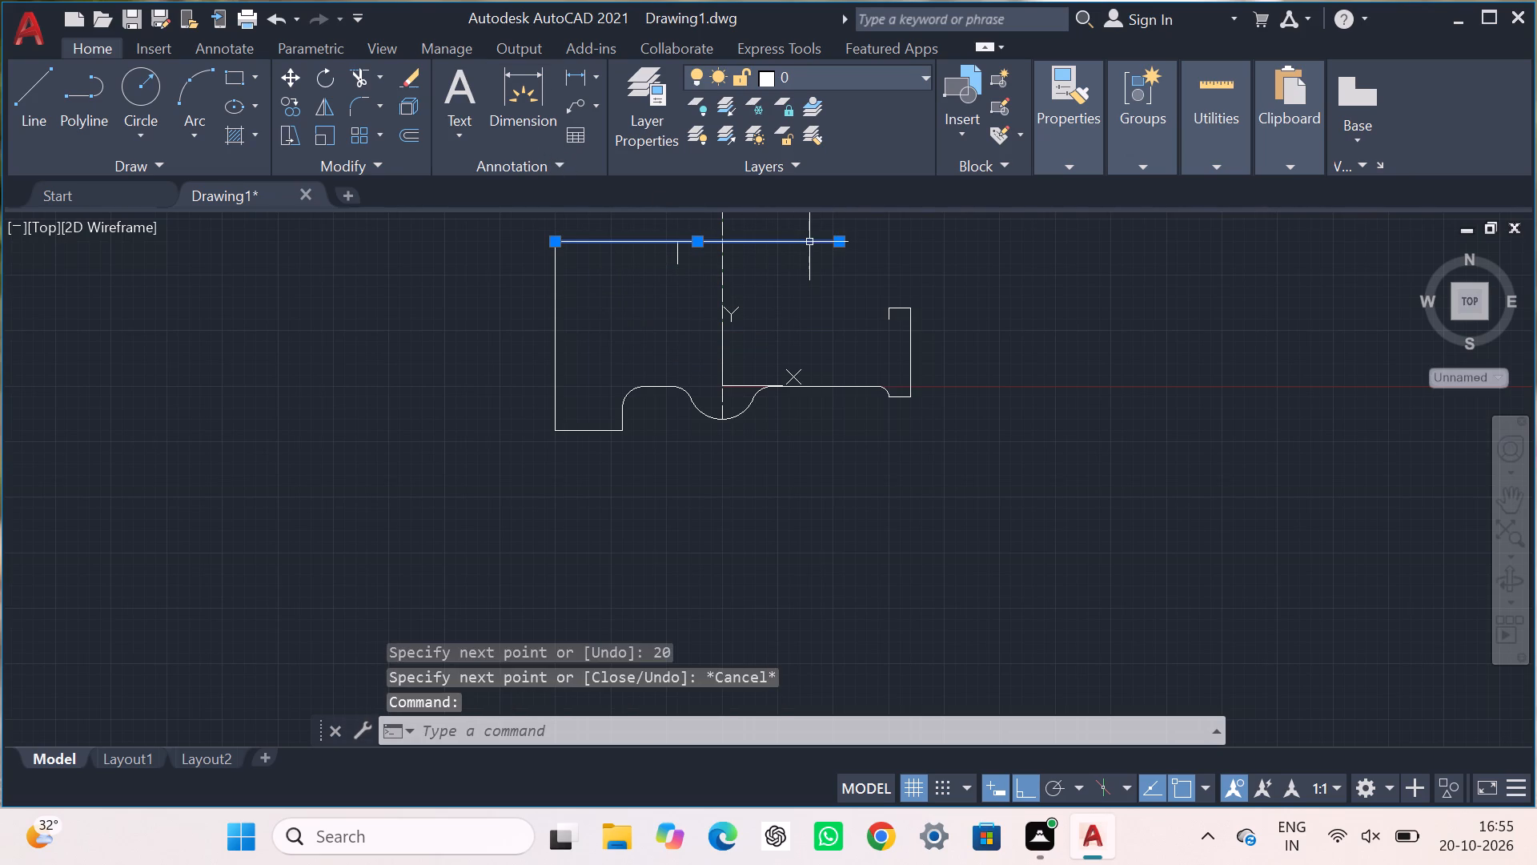
pyautogui.press('Delete')
# Draw a 40 line rightward from the centre line's crossing with the top line, followed by a 20 segment downward.
pyautogui.click(40, 89)
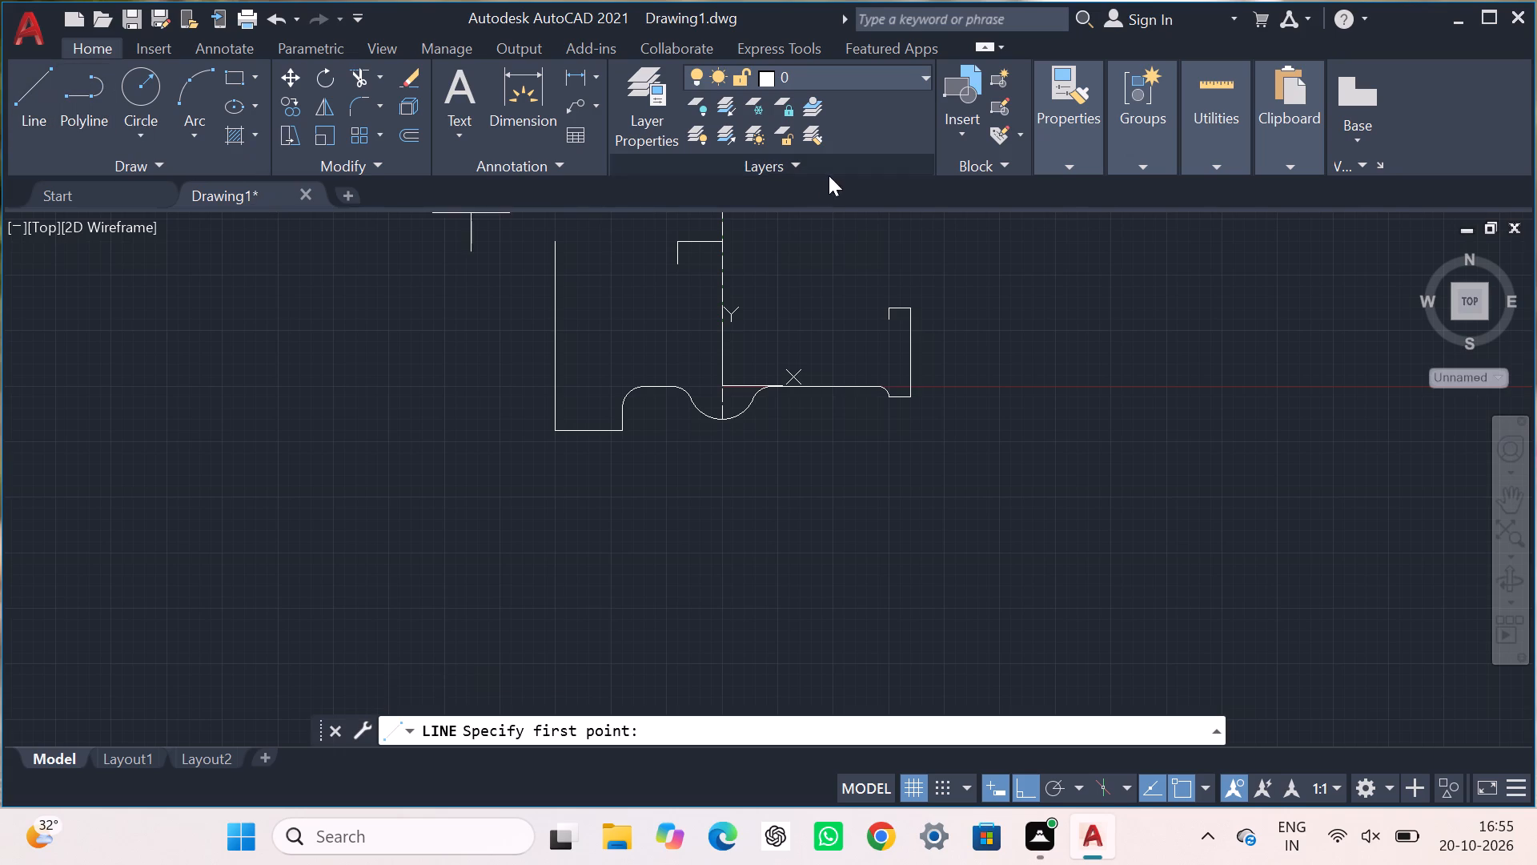
pyautogui.click(720, 241)
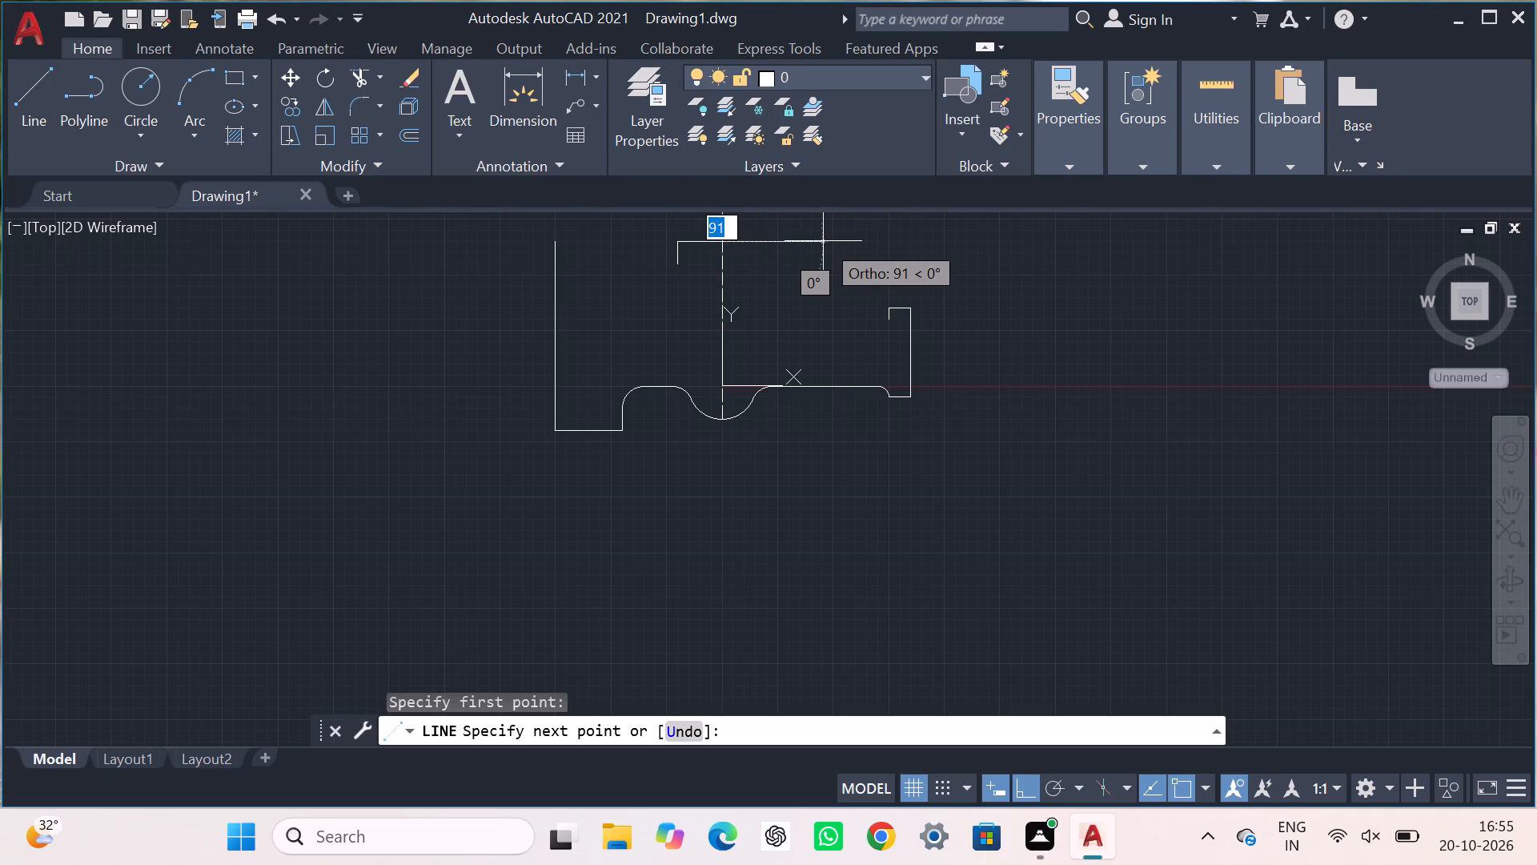
pyautogui.write('40')
pyautogui.press('Return')
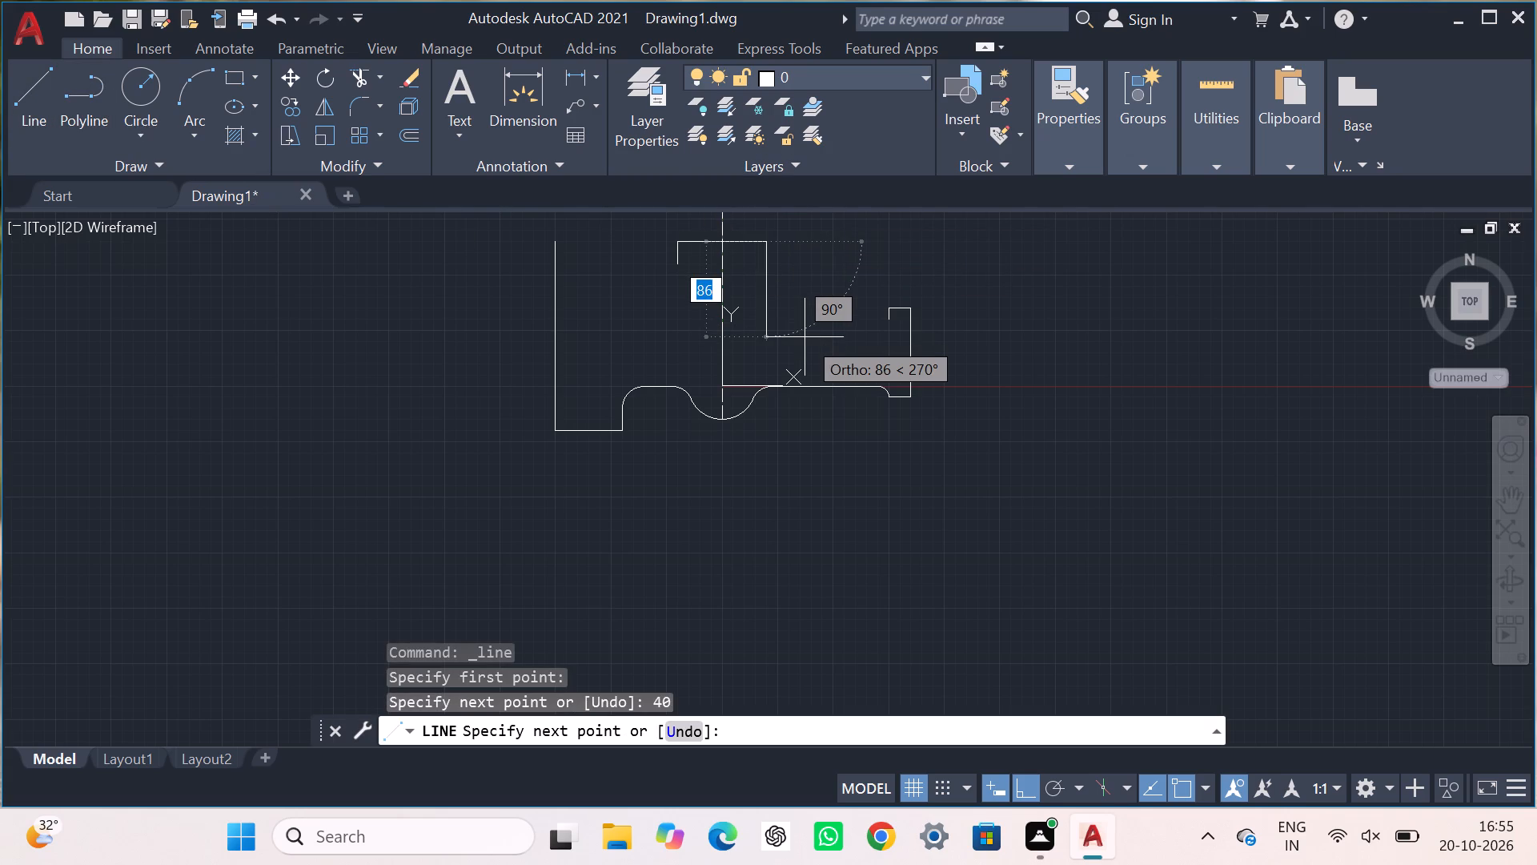
pyautogui.write('20')
pyautogui.press('Return')
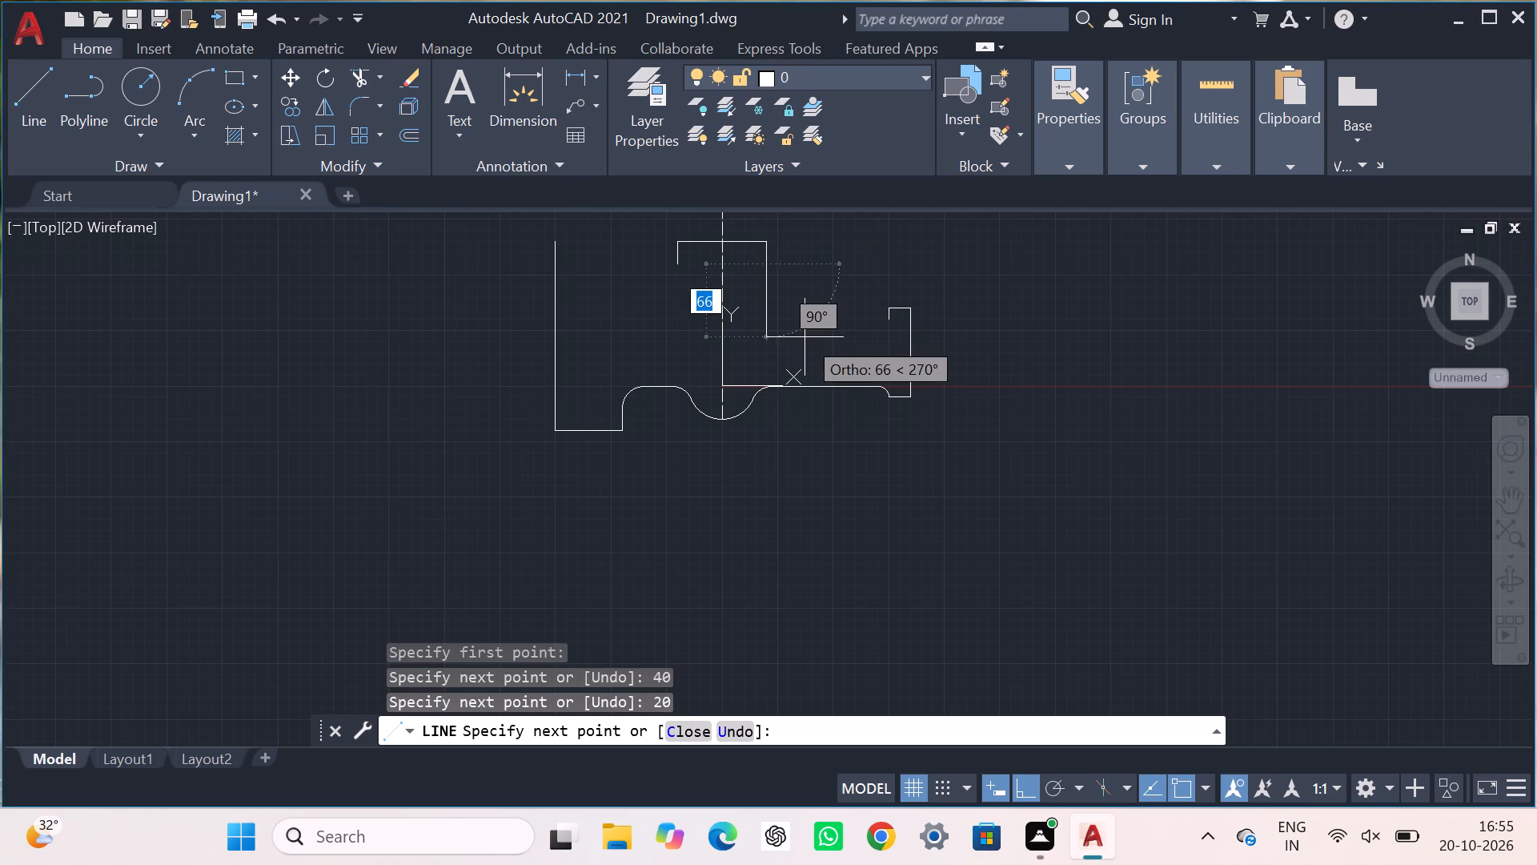
pyautogui.press('Escape')
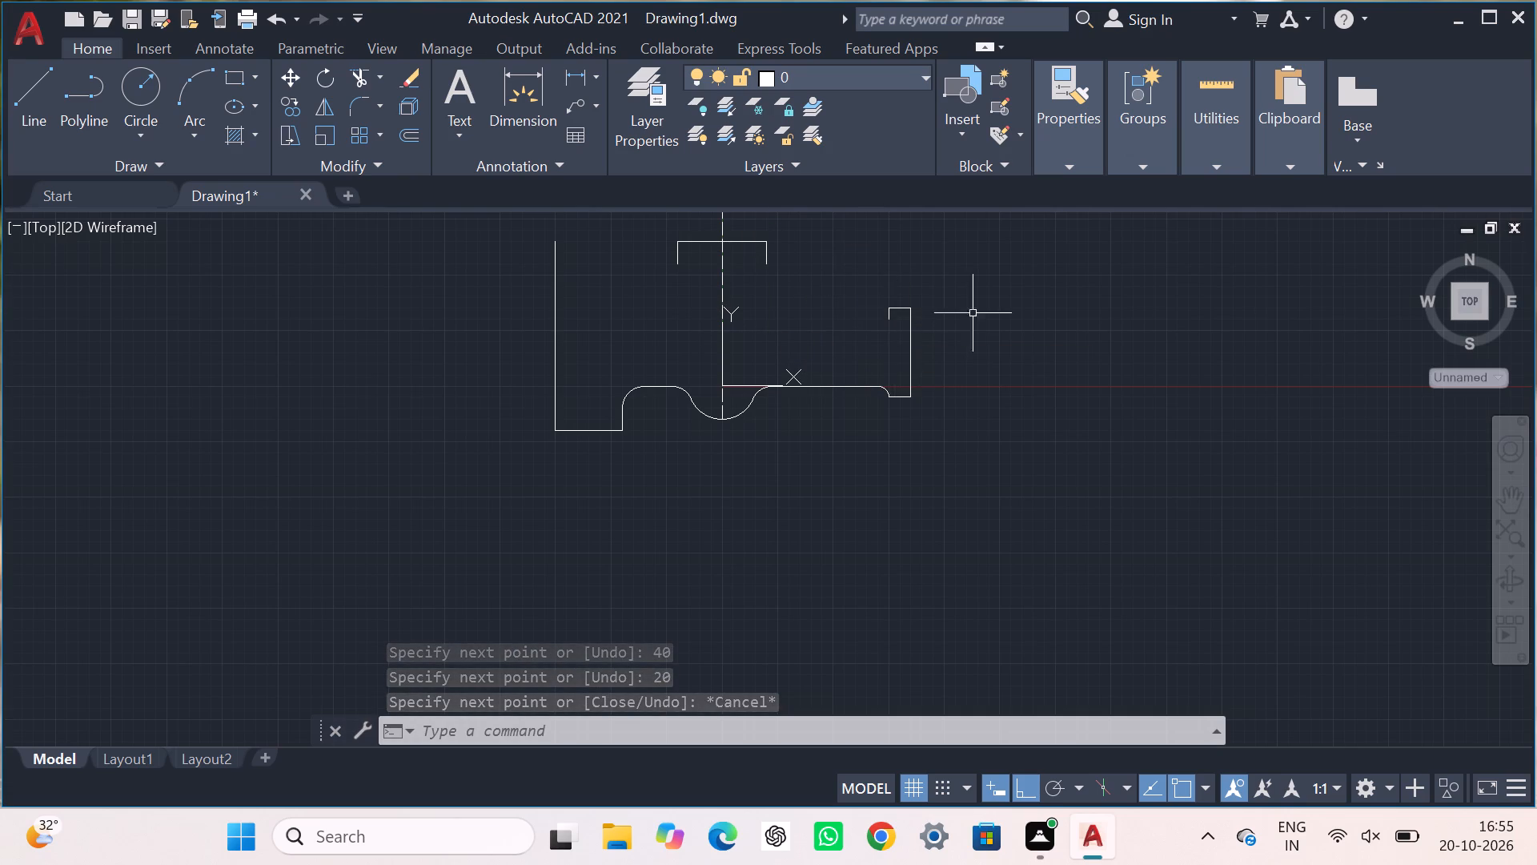
# Extend the 20 segment about 50 downward, level with the right flange's short vertical edge, and join it horizontally to that edge's lower end.
pyautogui.click(43, 86)
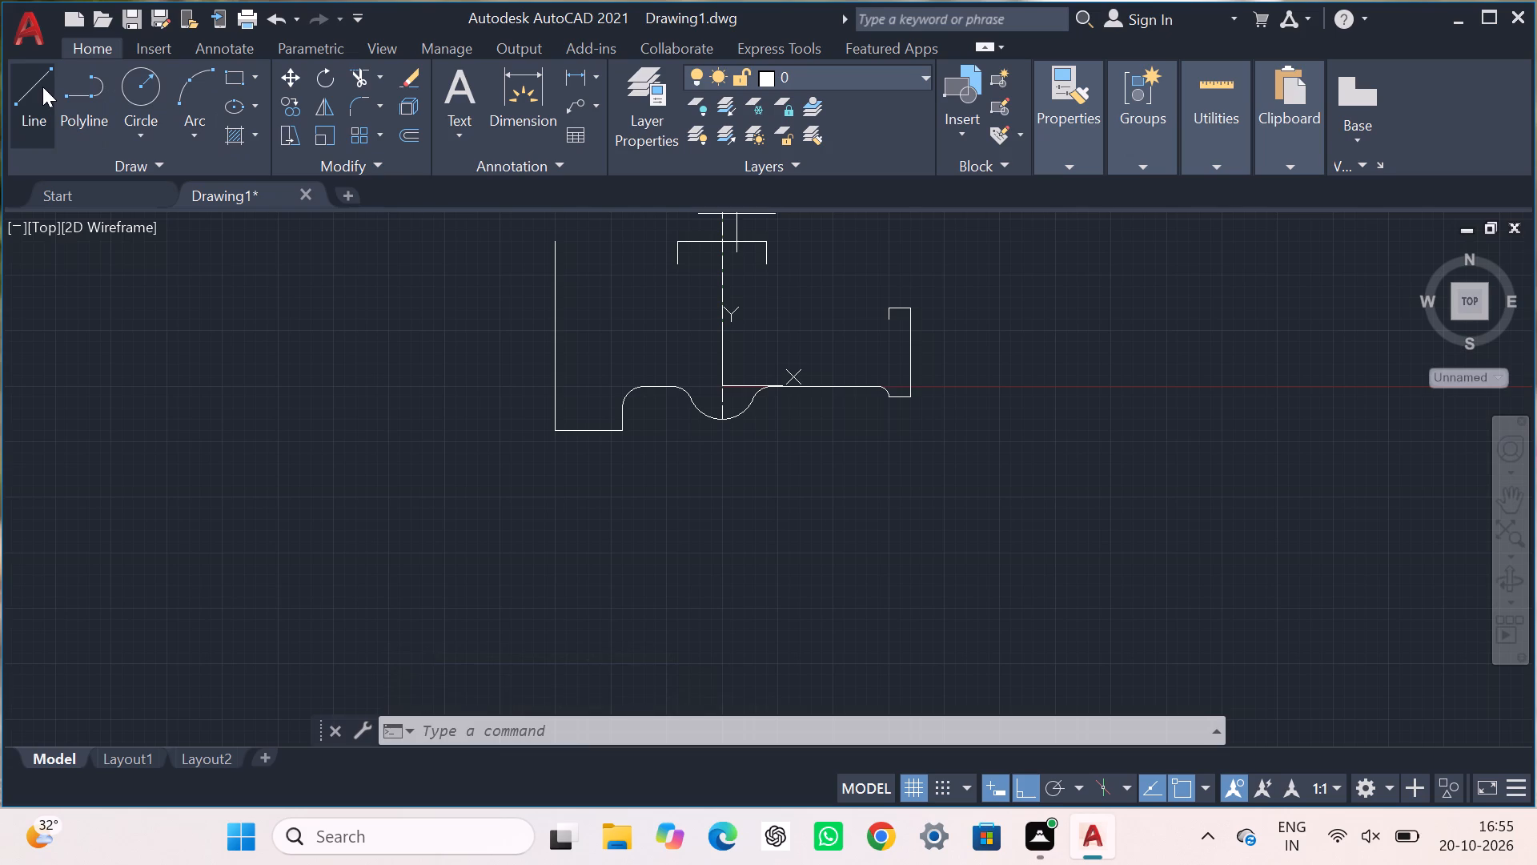
pyautogui.click(773, 266)
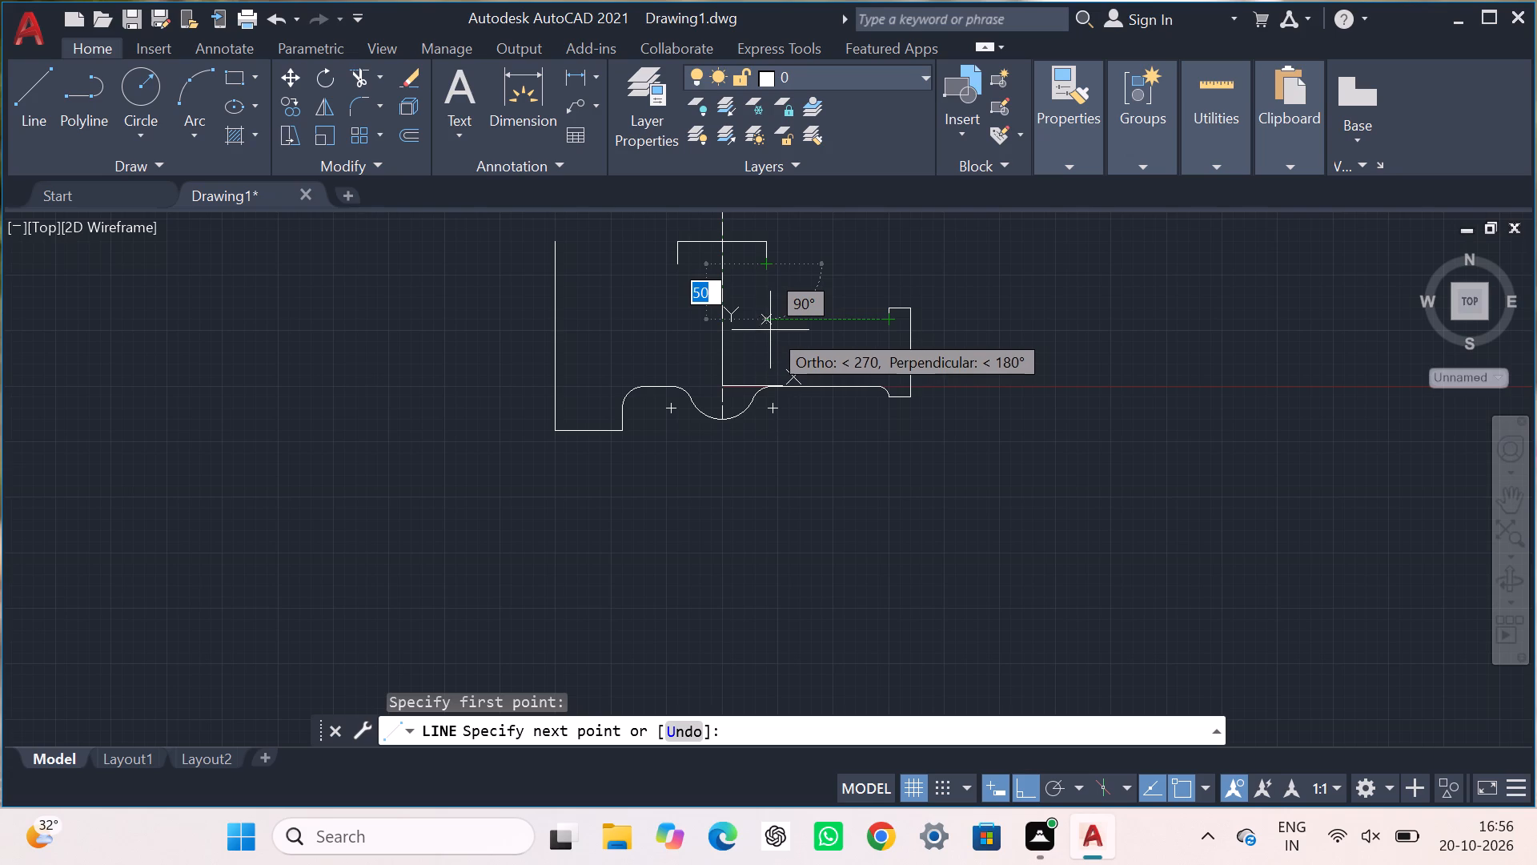
pyautogui.click(767, 320)
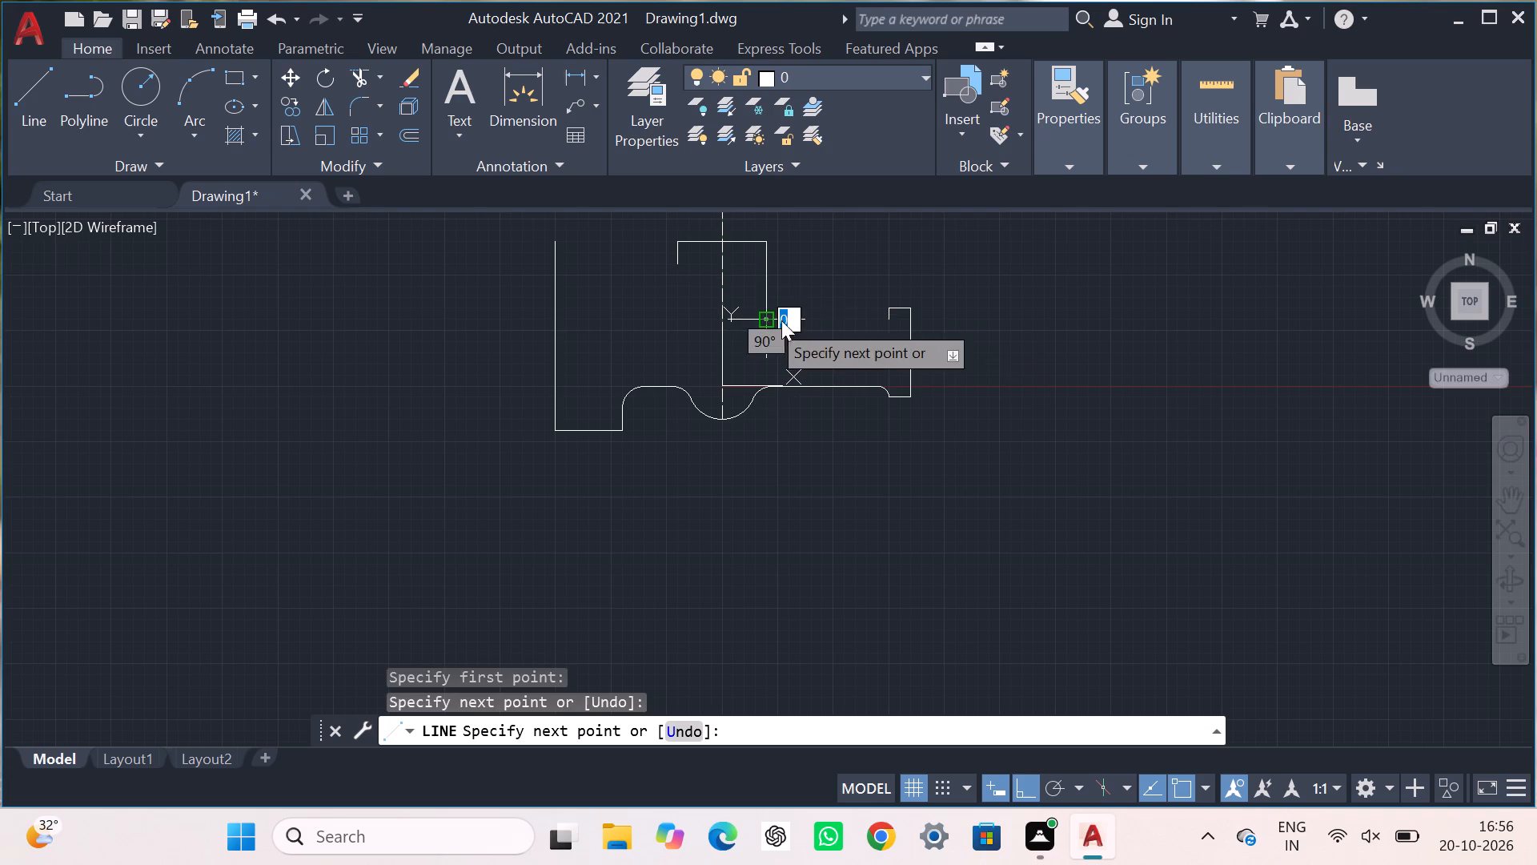
pyautogui.click(882, 320)
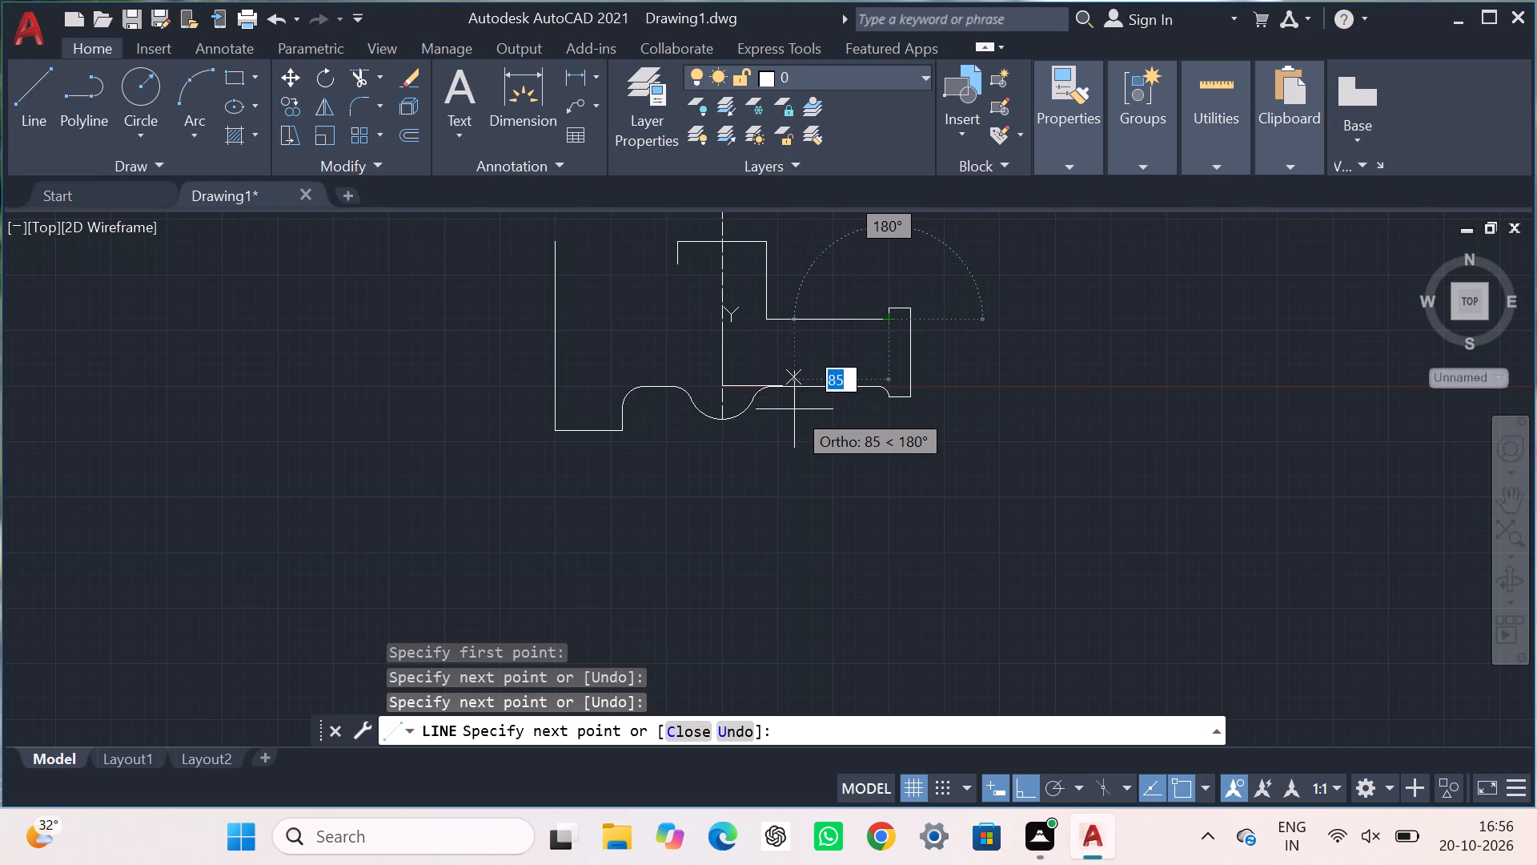
pyautogui.press('Escape')
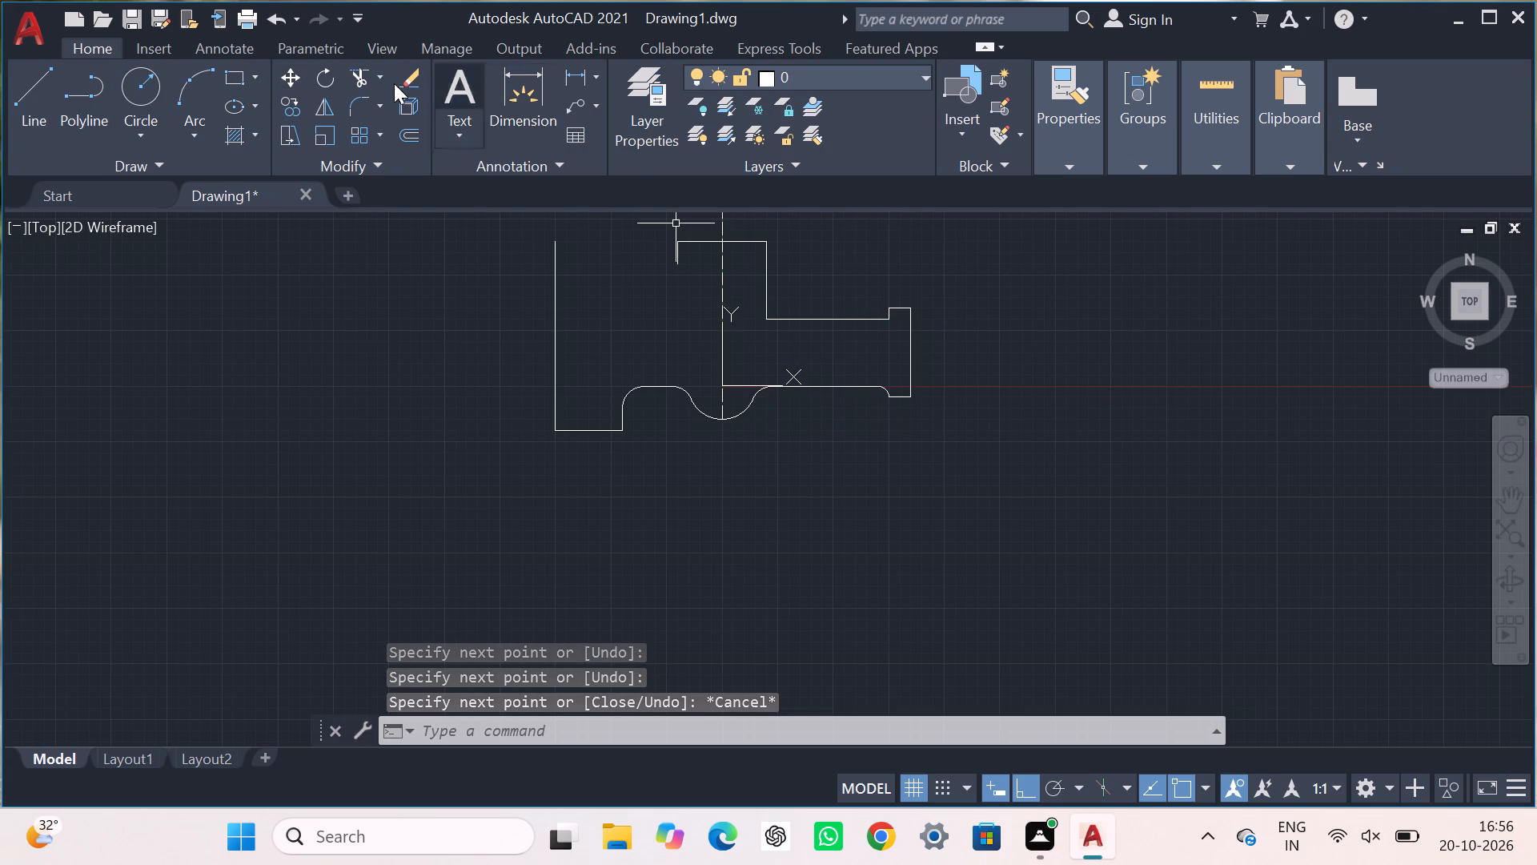
# Fillet the corner between the new horizontal line and the right flange's short vertical edge with radius 10.
pyautogui.click(351, 107)
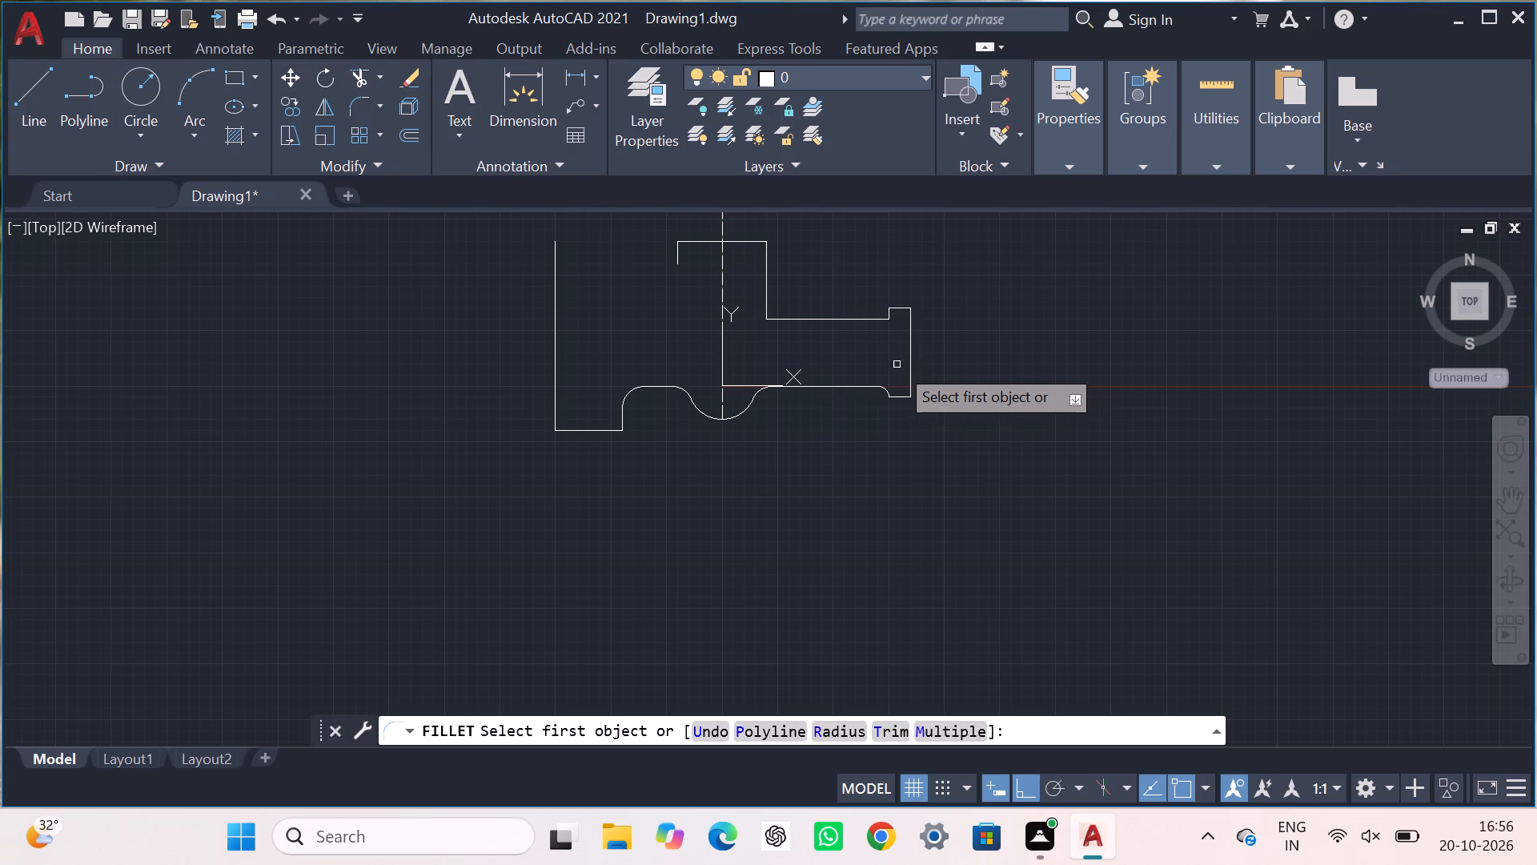
pyautogui.scroll(-3, 893, 341)
pyautogui.scroll(6, 892, 325)
pyautogui.scroll(1, 825, 447)
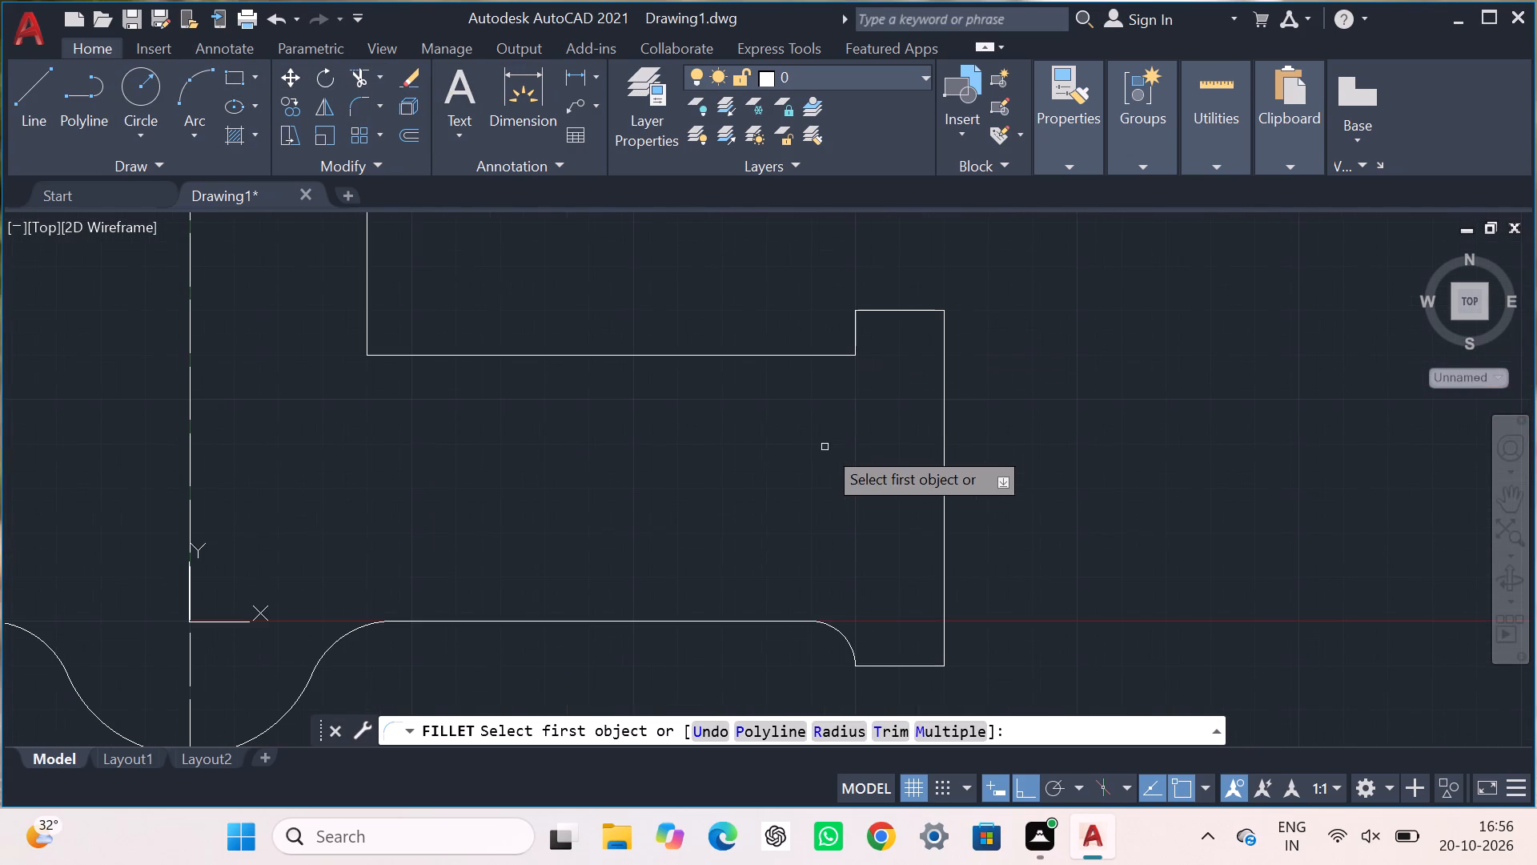
pyautogui.click(837, 732)
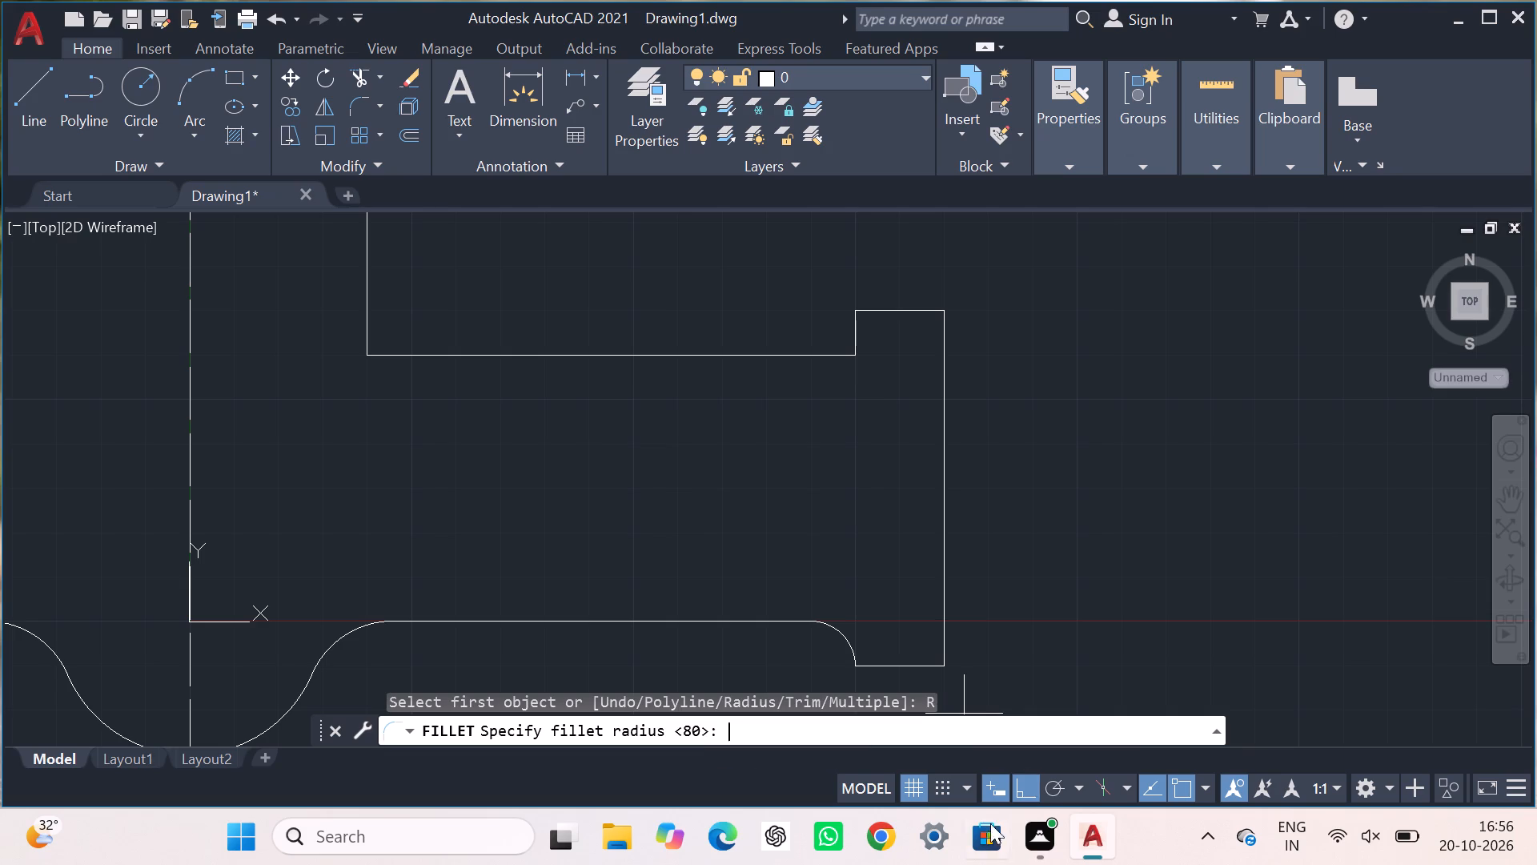
pyautogui.write('10')
pyautogui.press('Return')
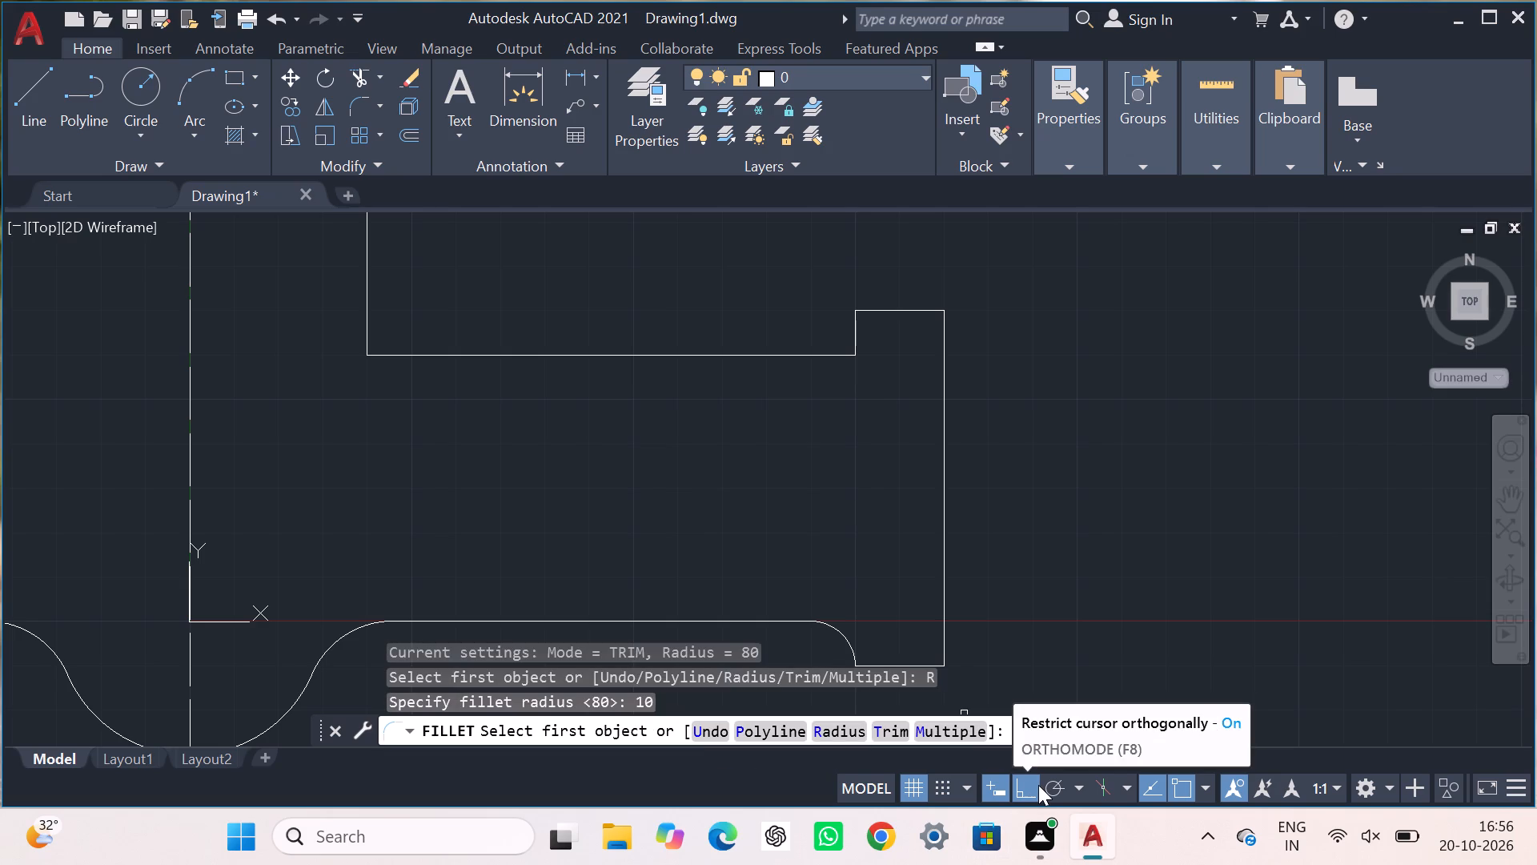
pyautogui.click(802, 352)
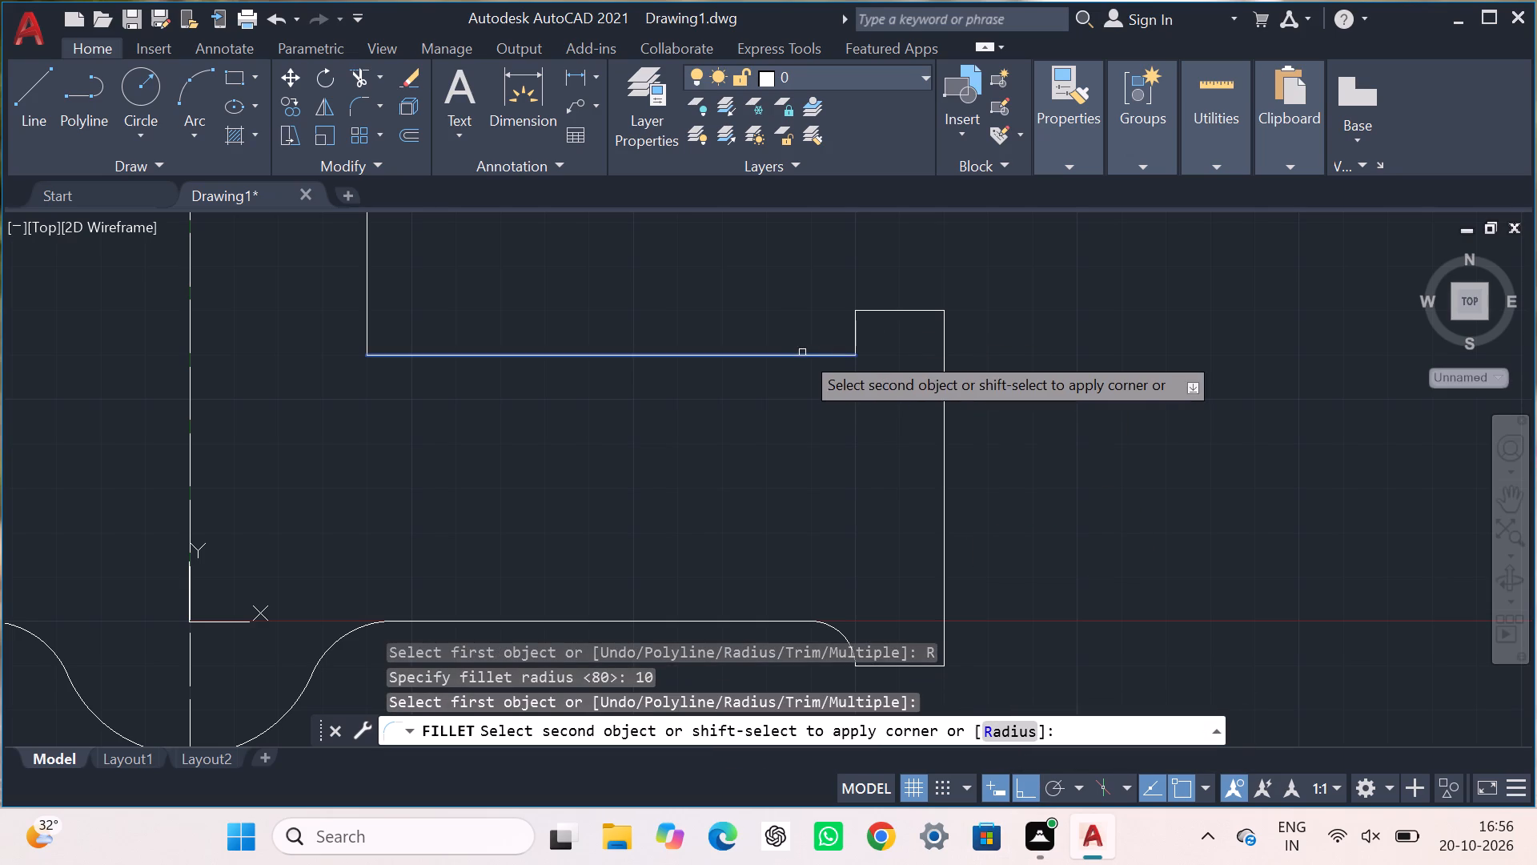
pyautogui.click(853, 334)
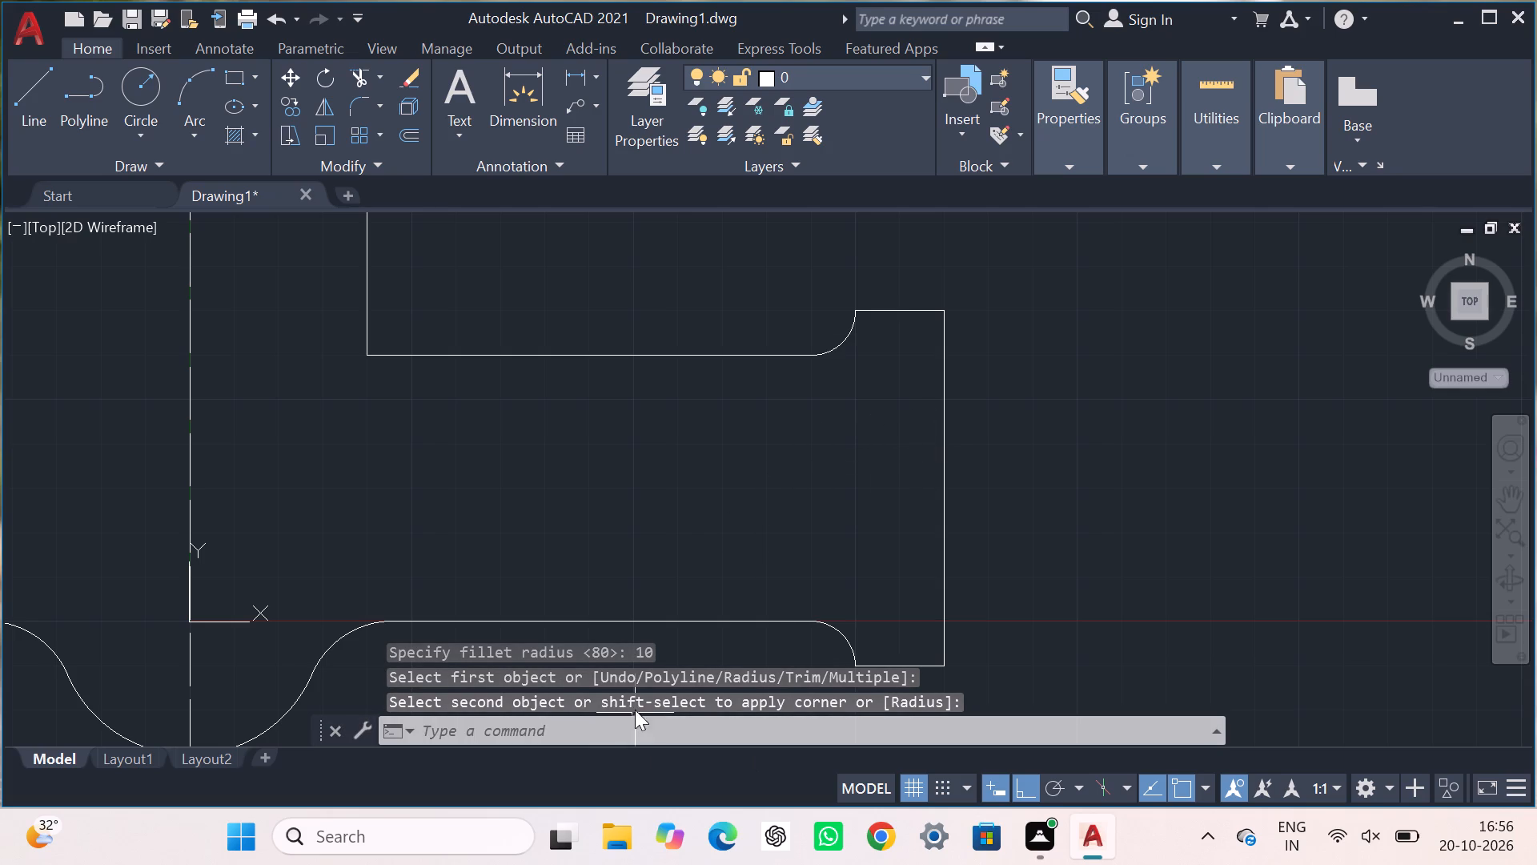
# Fillet the corner between the vertical line right of the centre line and the horizontal line to the flange with radius 50.
pyautogui.click(352, 101)
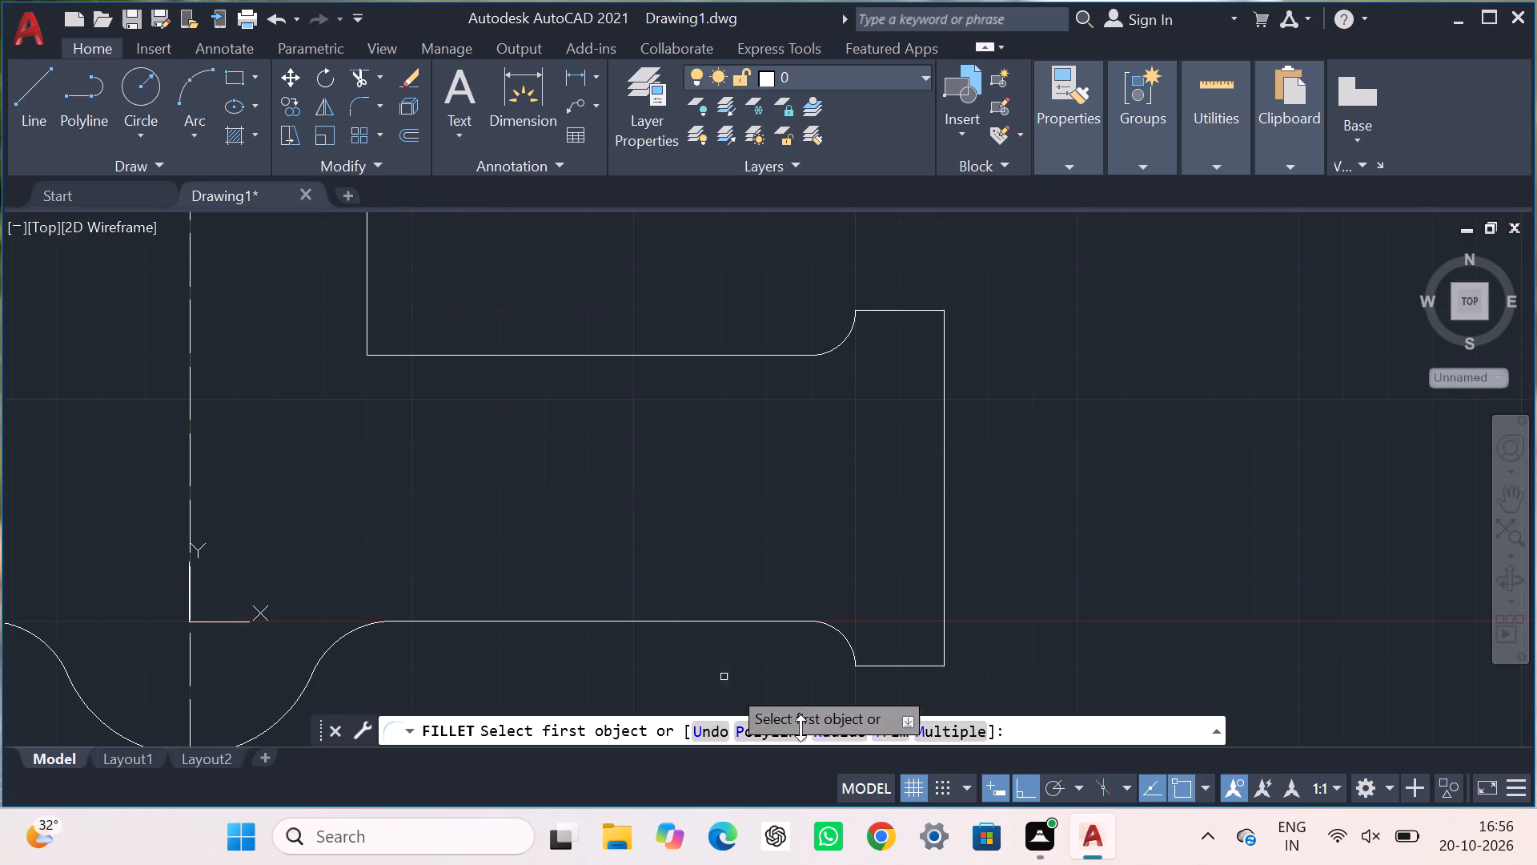
pyautogui.click(846, 727)
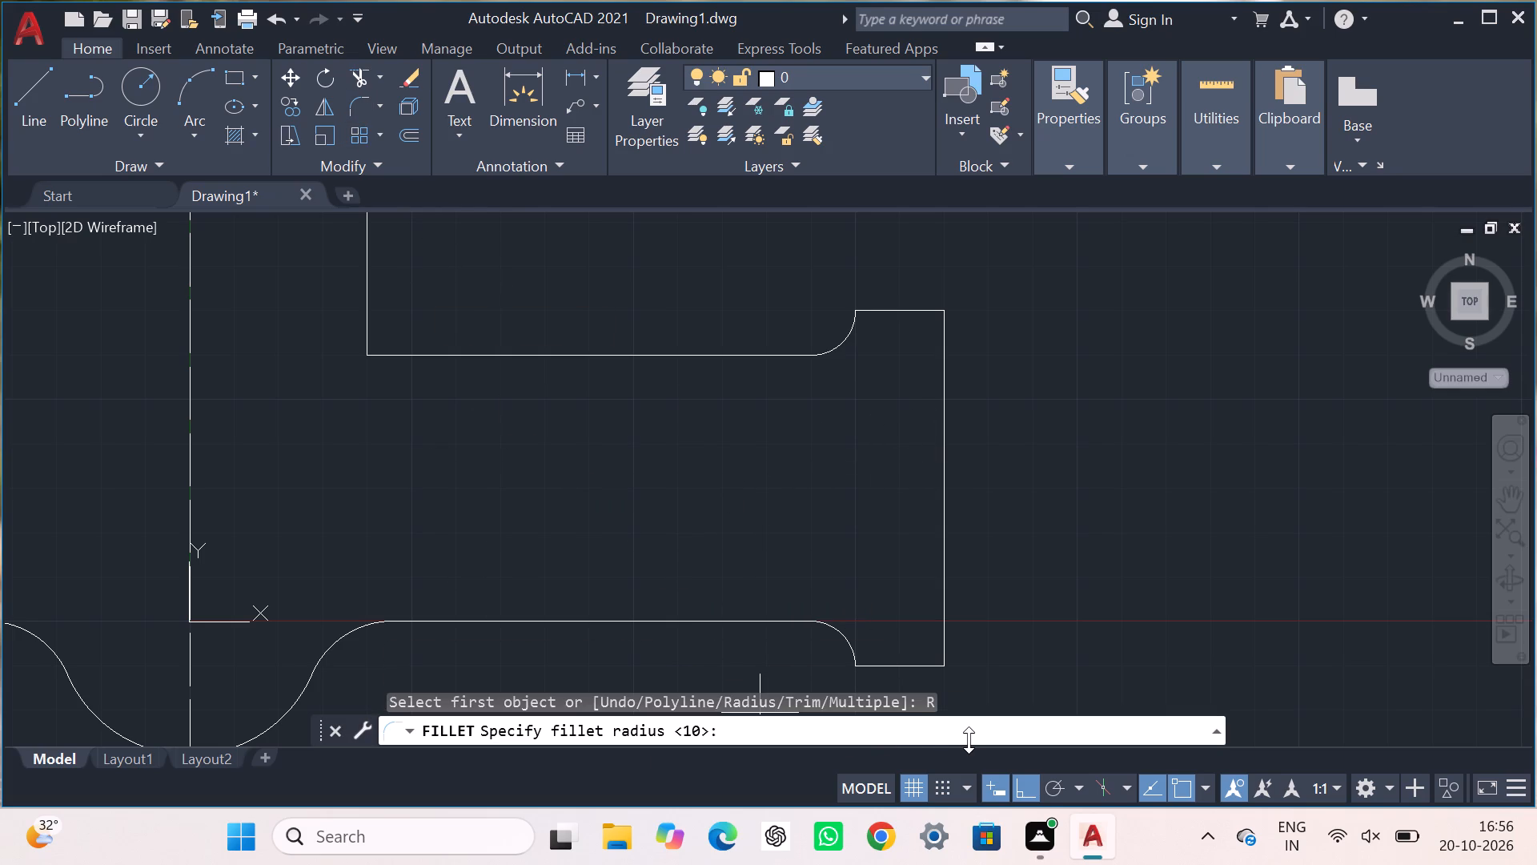
pyautogui.write('50')
pyautogui.press('Return')
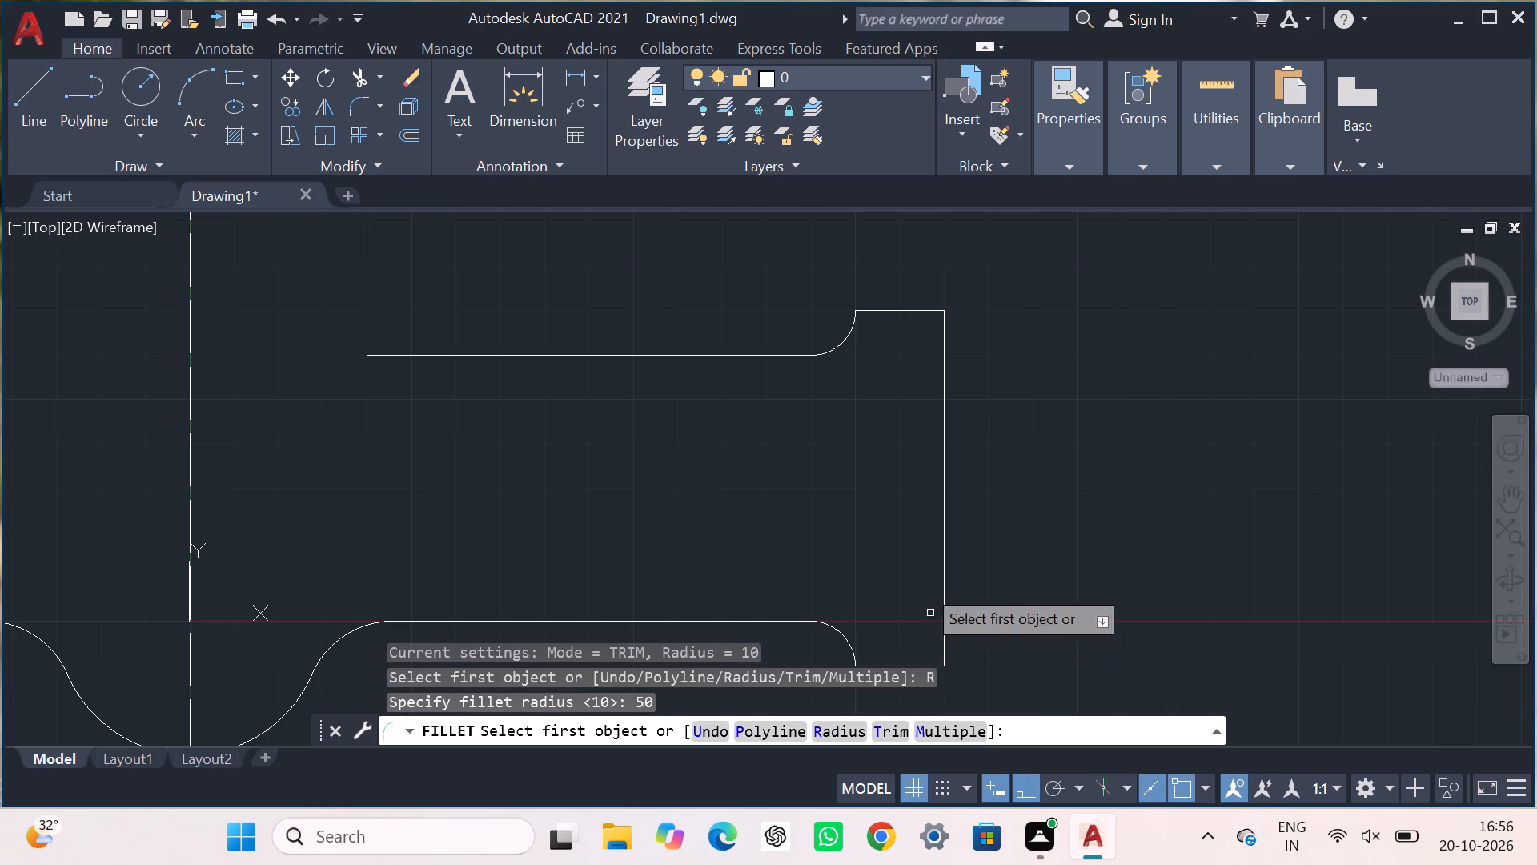
pyautogui.click(367, 301)
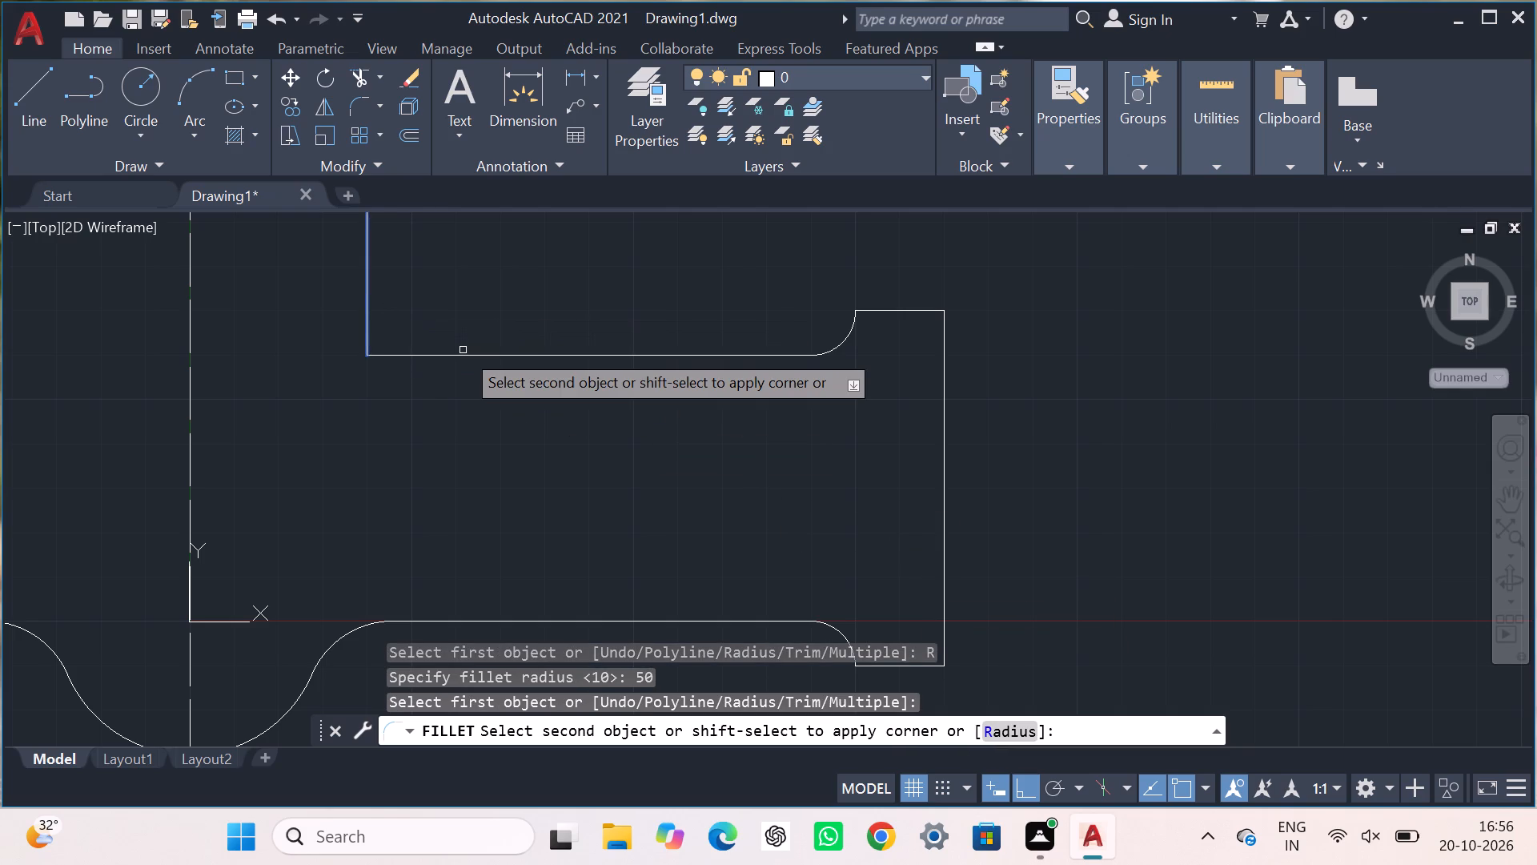
pyautogui.click(468, 354)
pyautogui.scroll(5, 479, 365)
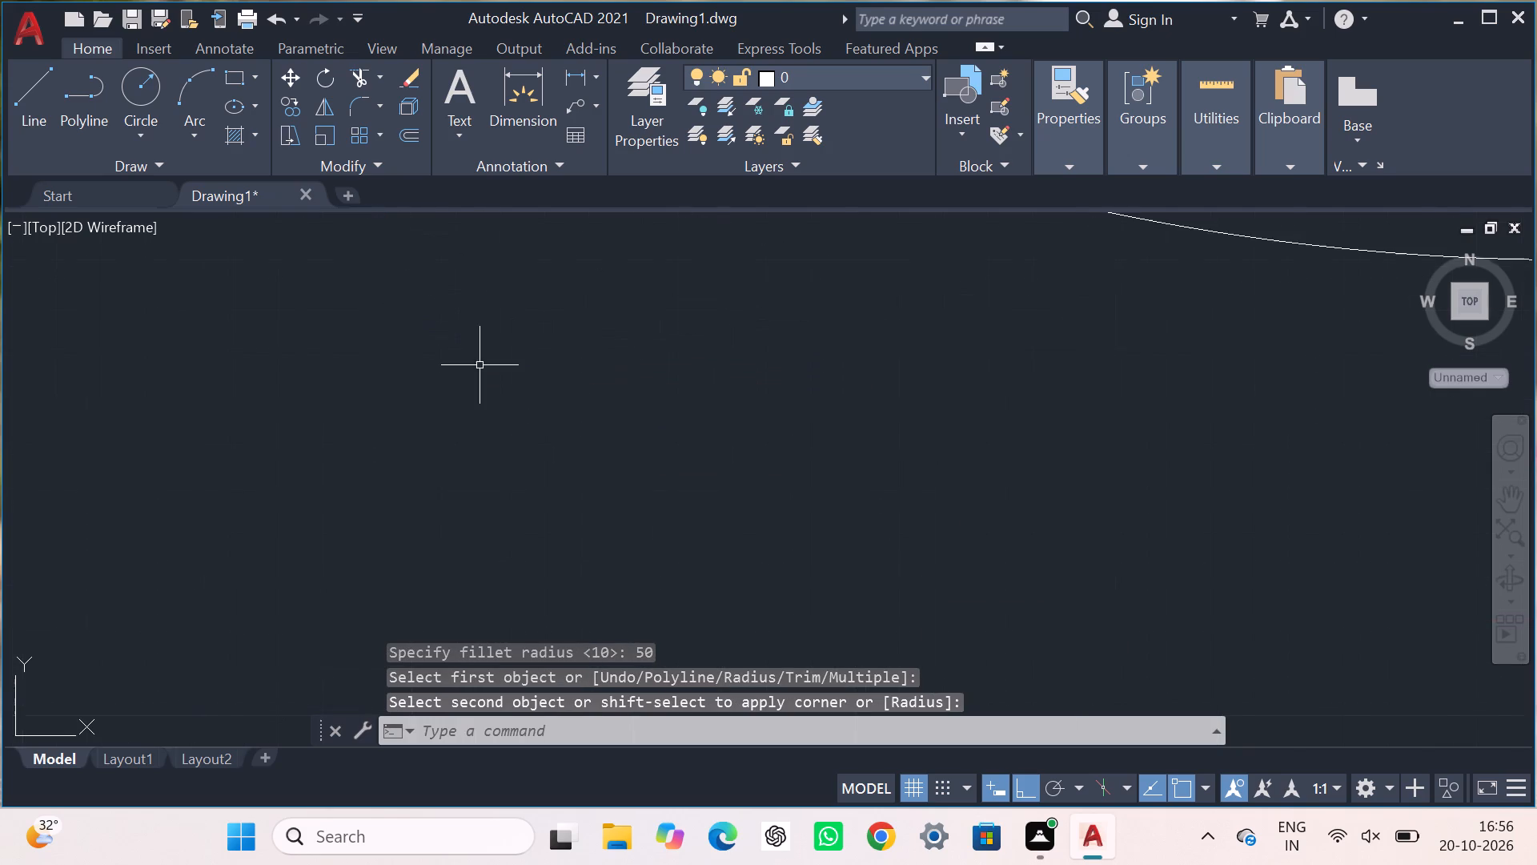
pyautogui.scroll(-9, 480, 365)
pyautogui.scroll(3, 459, 325)
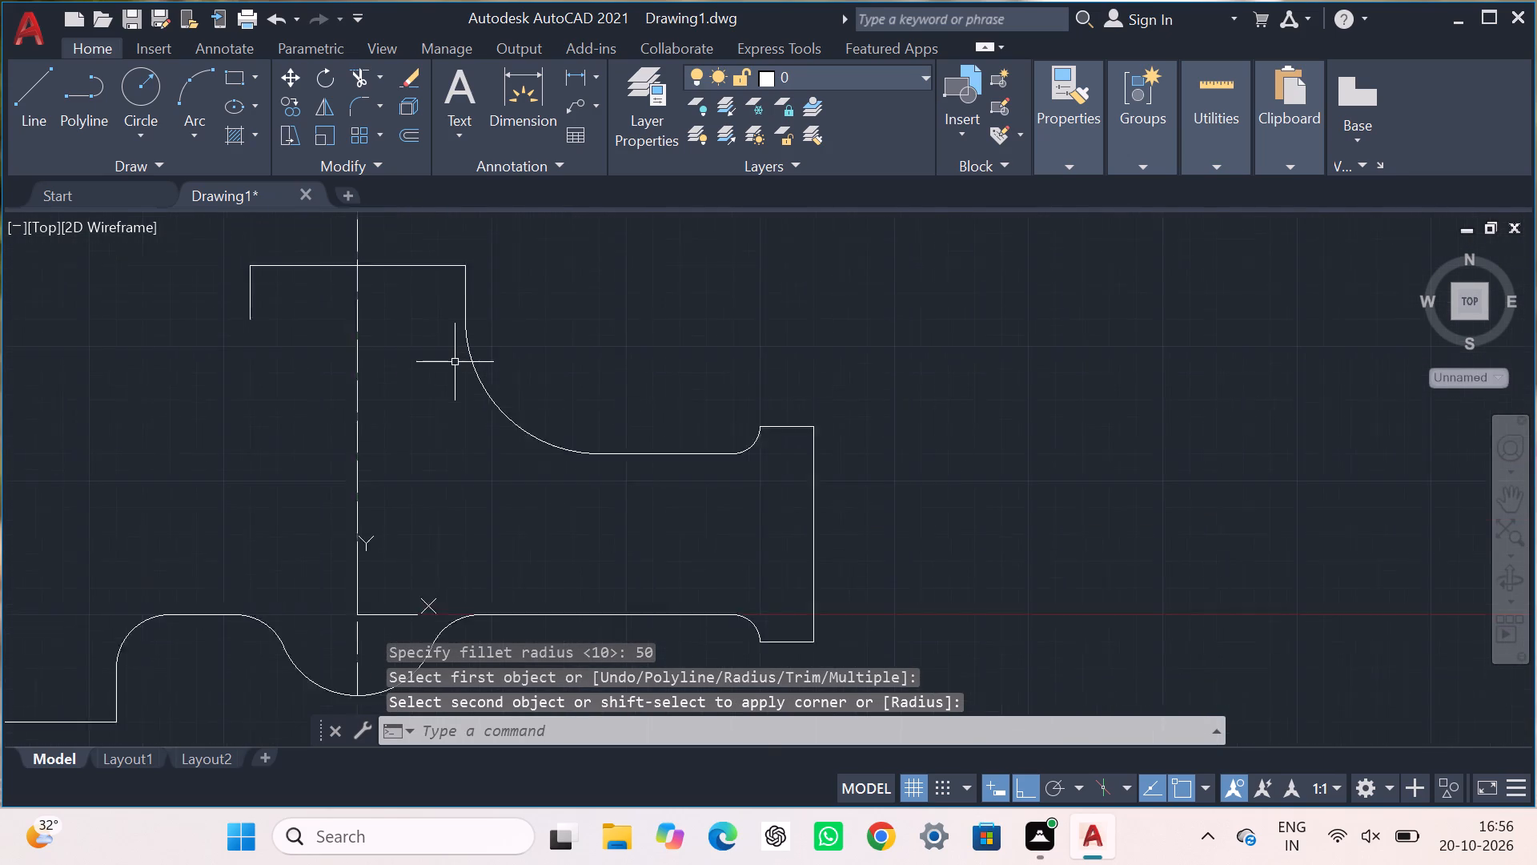
pyautogui.scroll(1, 455, 362)
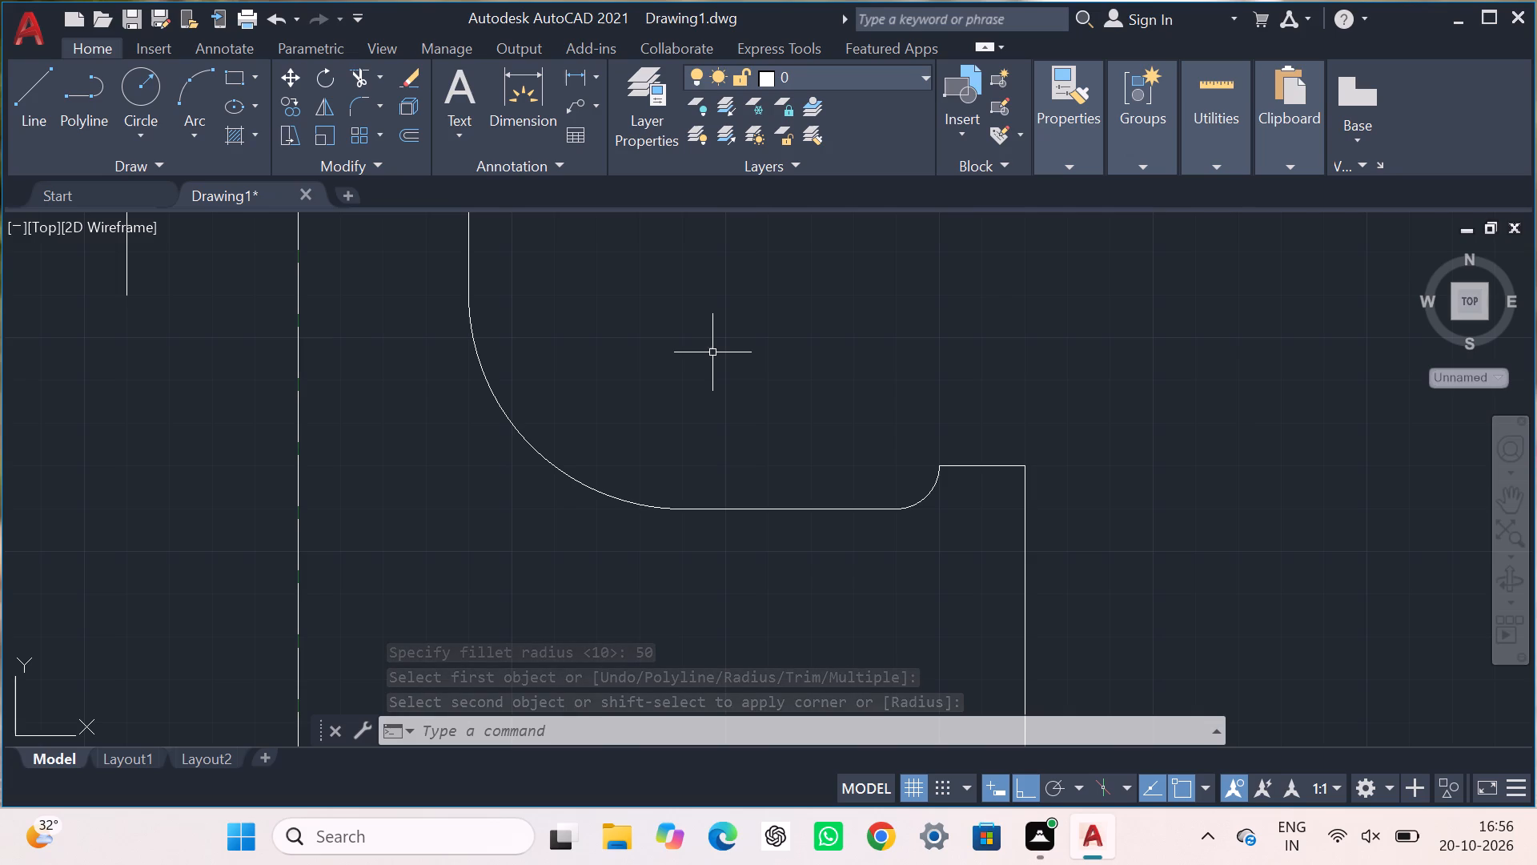
pyautogui.press('Escape')
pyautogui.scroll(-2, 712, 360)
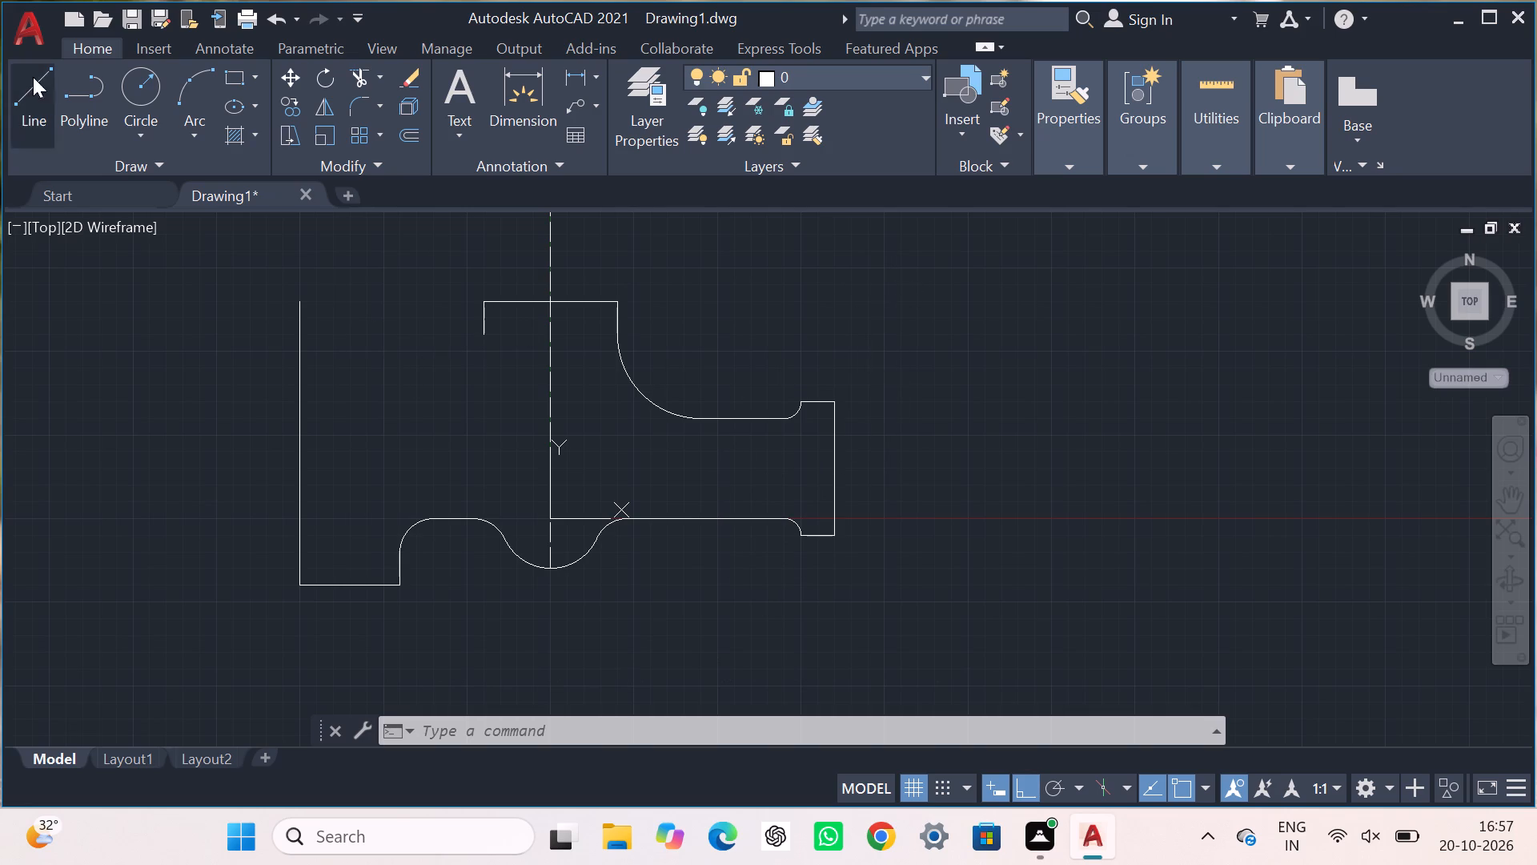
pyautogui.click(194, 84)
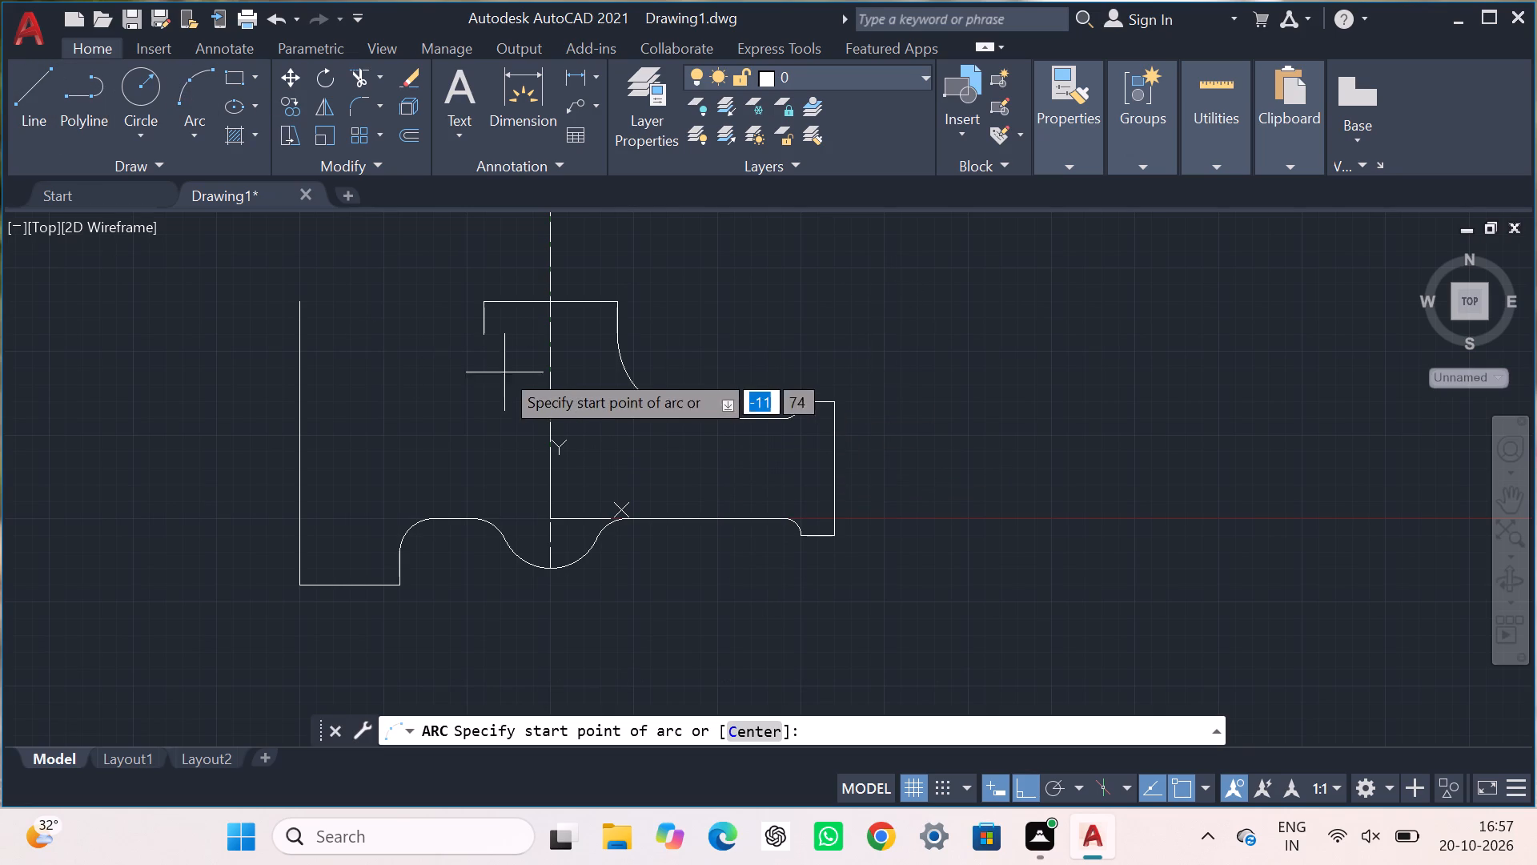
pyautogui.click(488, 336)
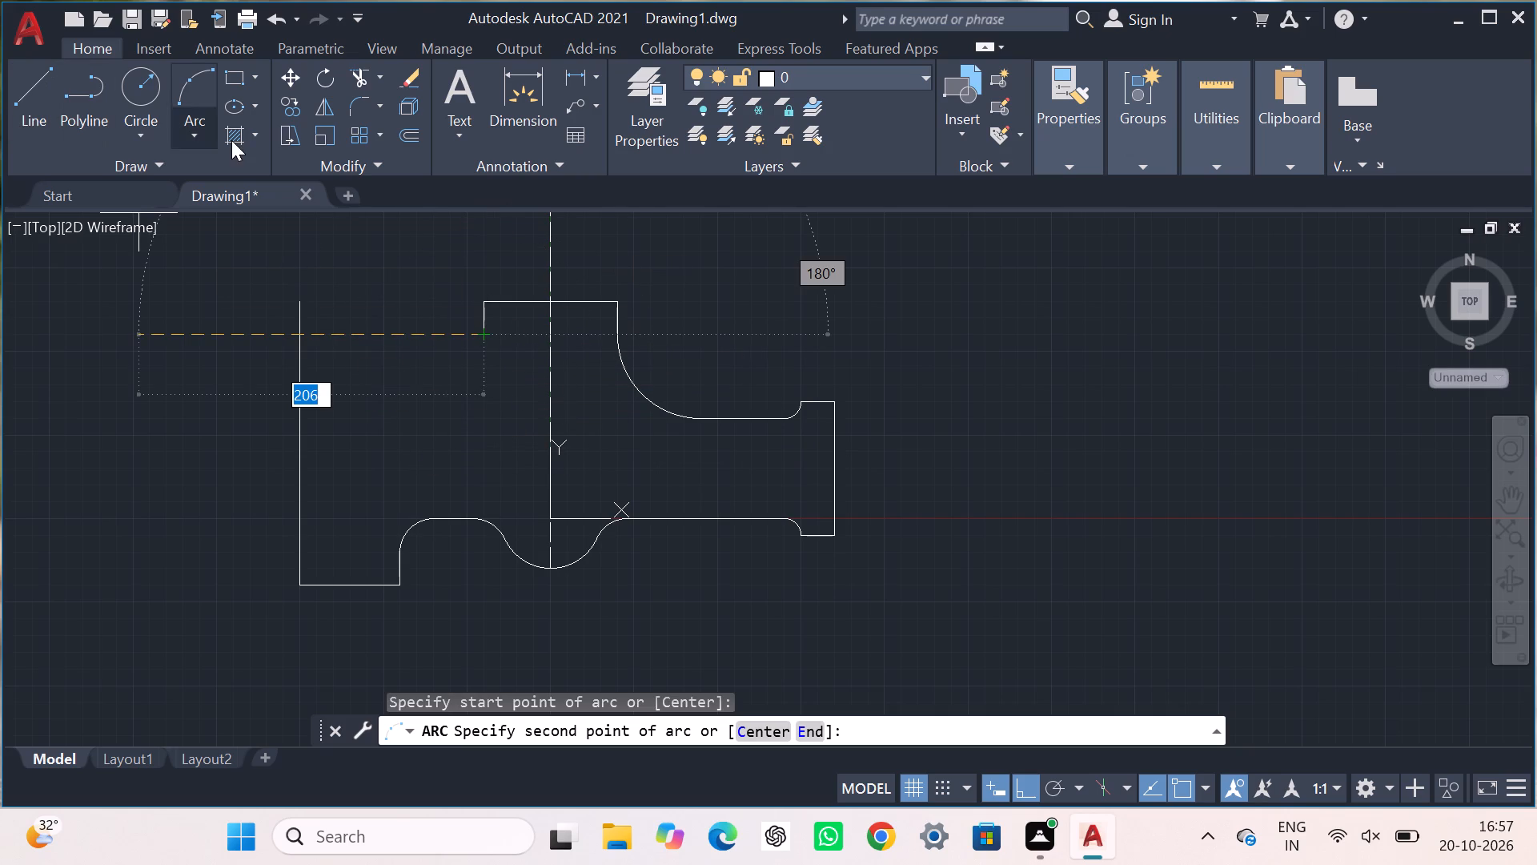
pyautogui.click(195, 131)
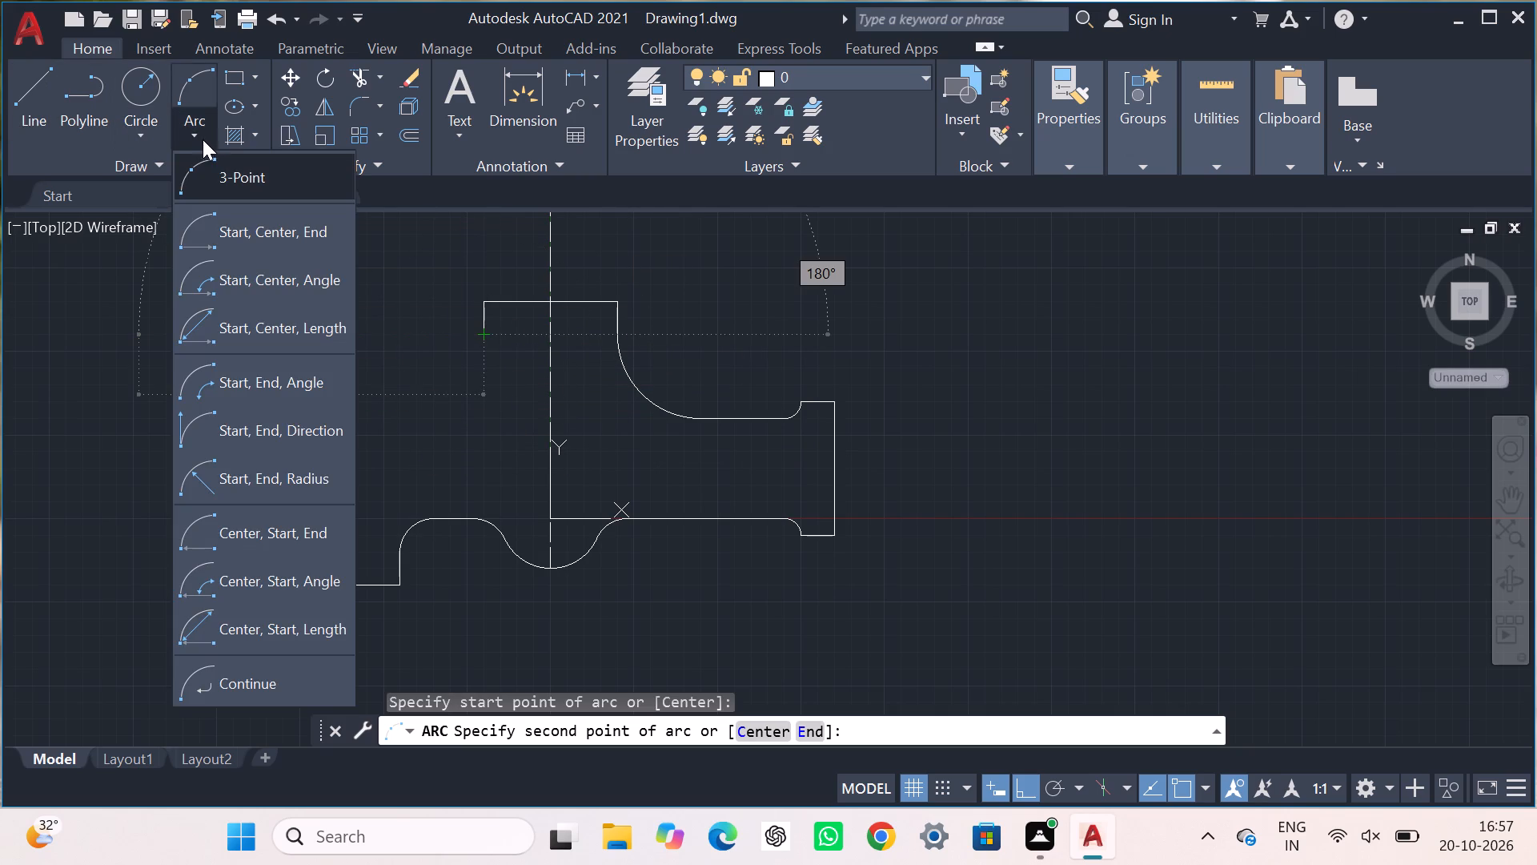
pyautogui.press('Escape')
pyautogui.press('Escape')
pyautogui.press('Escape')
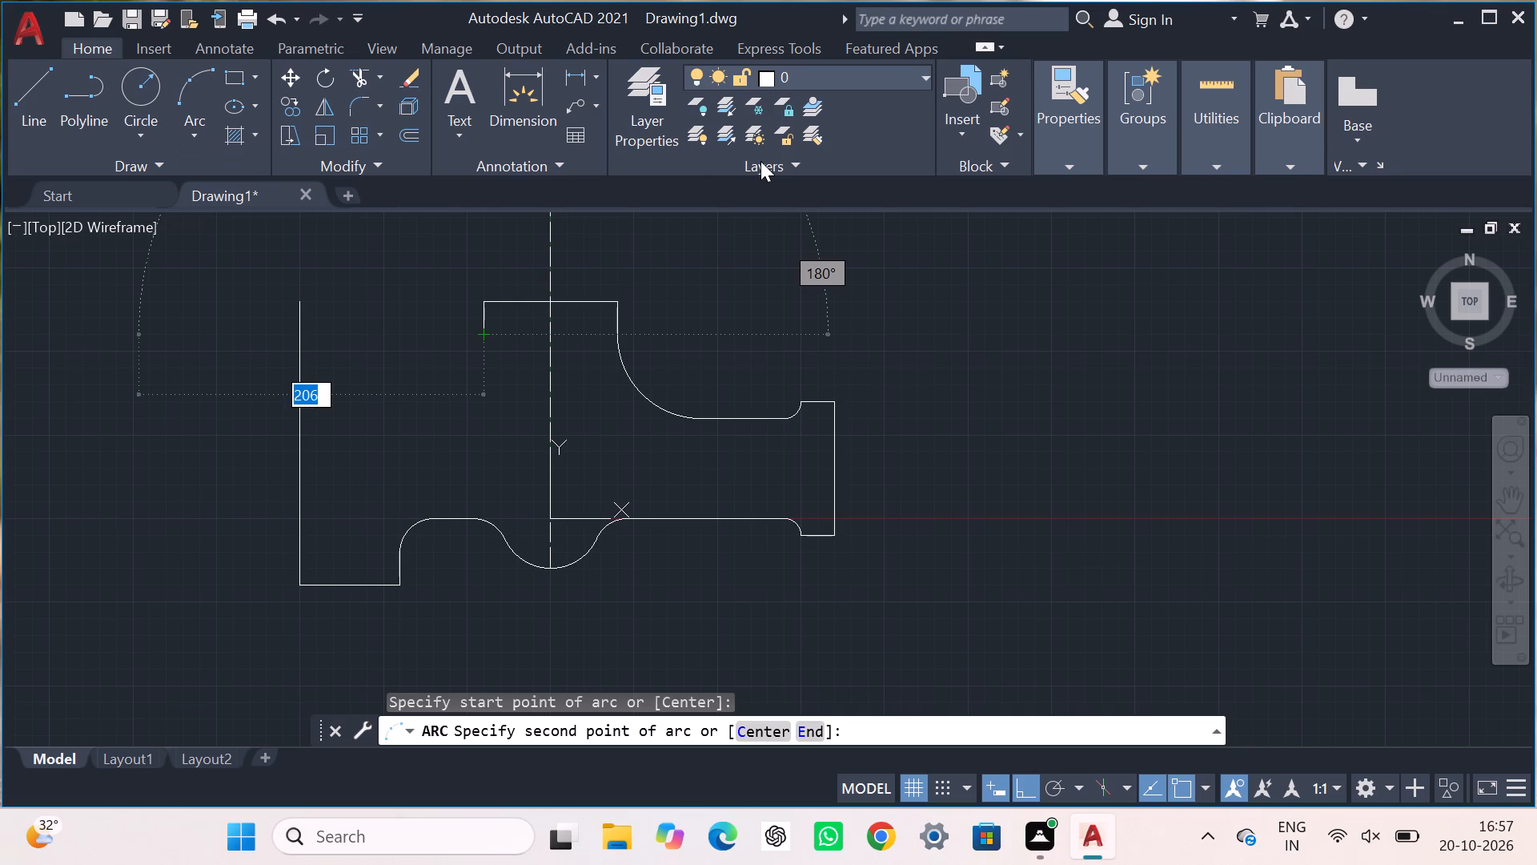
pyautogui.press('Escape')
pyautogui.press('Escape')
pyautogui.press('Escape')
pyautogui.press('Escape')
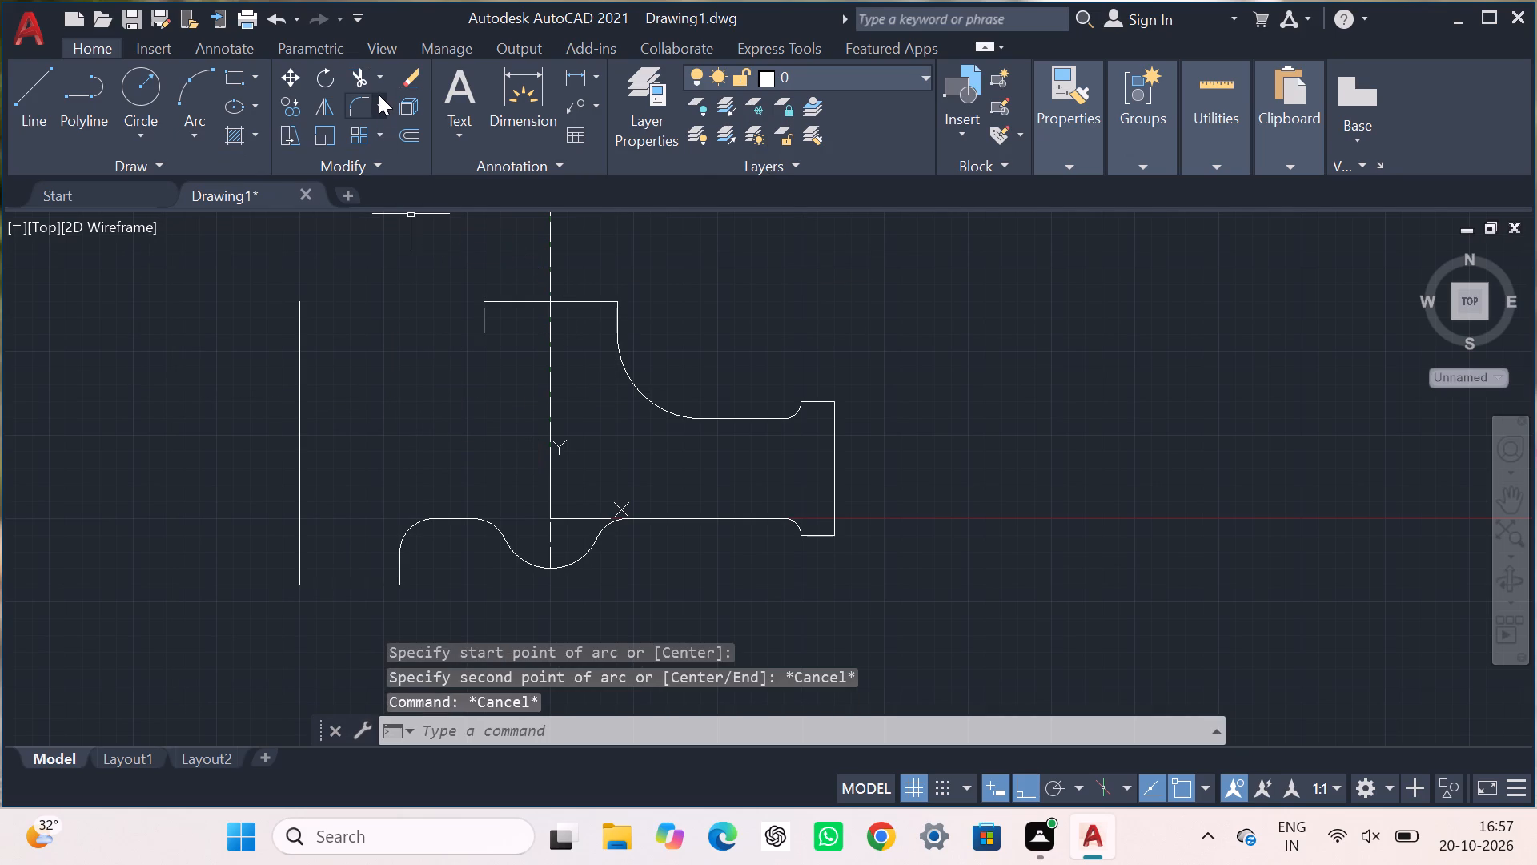
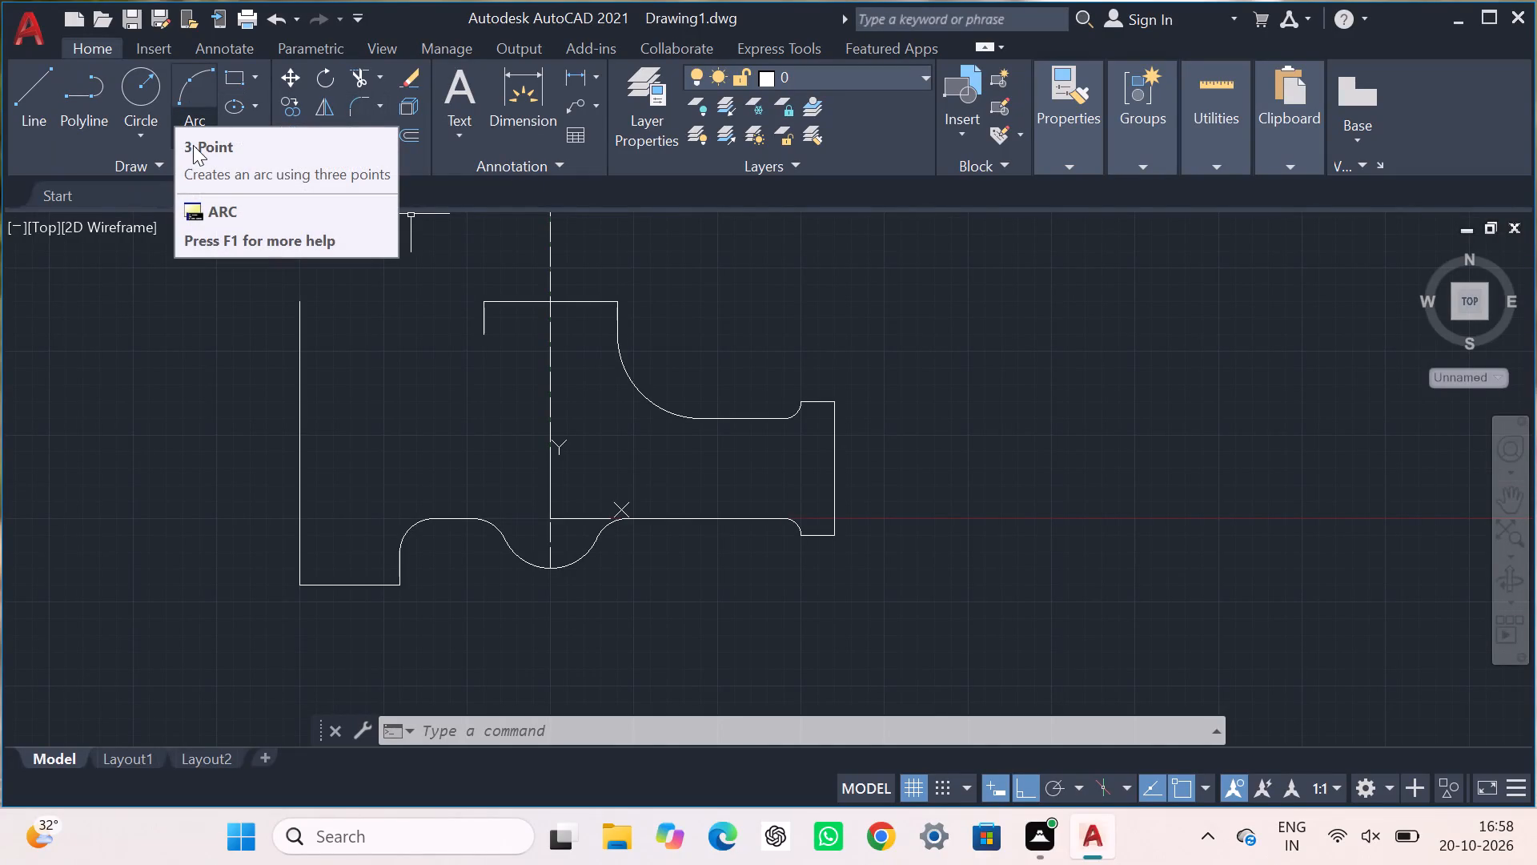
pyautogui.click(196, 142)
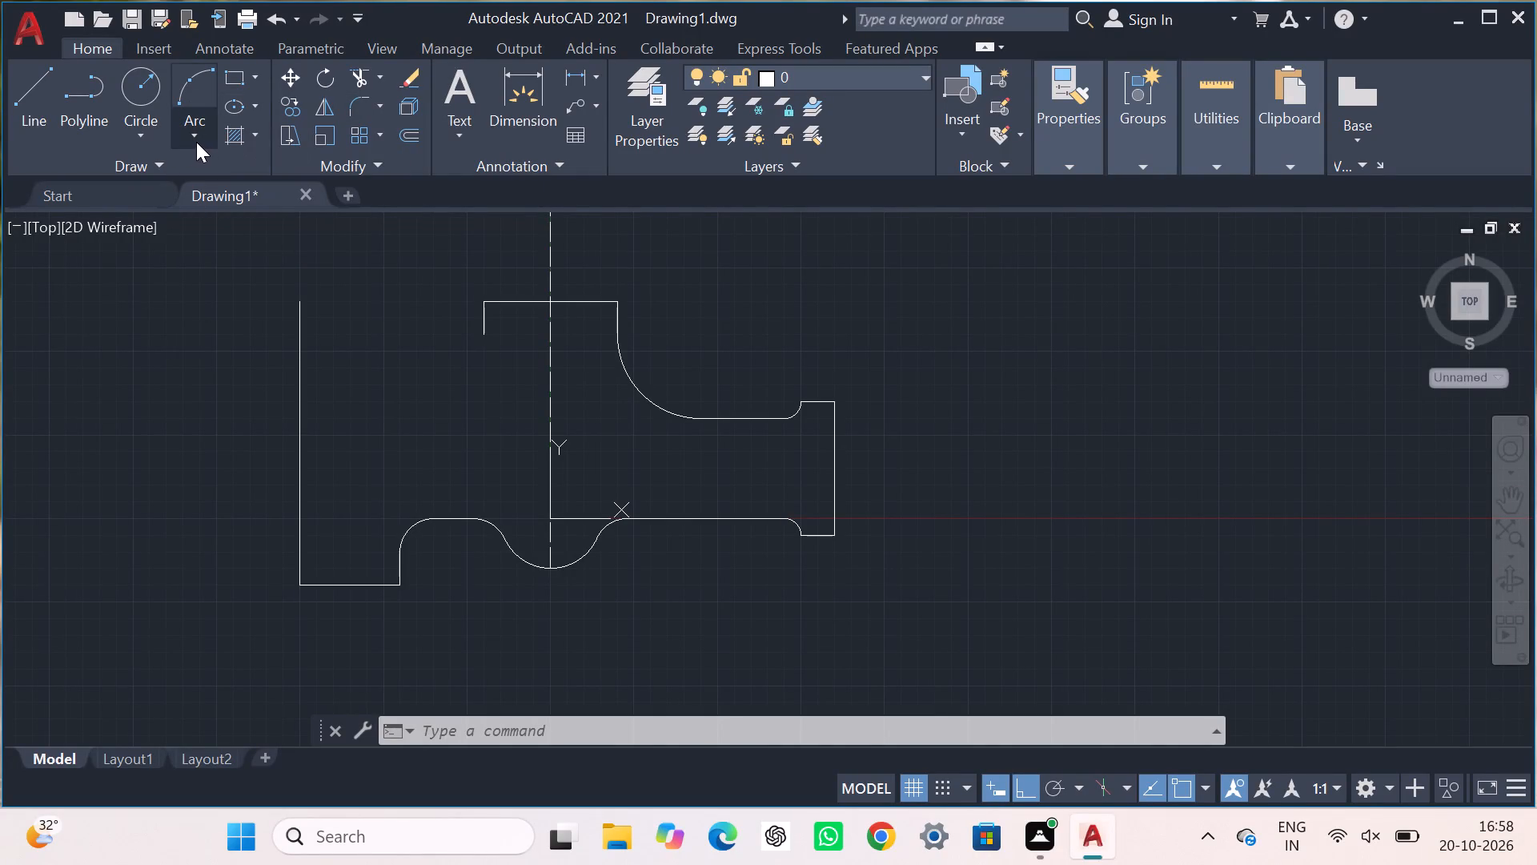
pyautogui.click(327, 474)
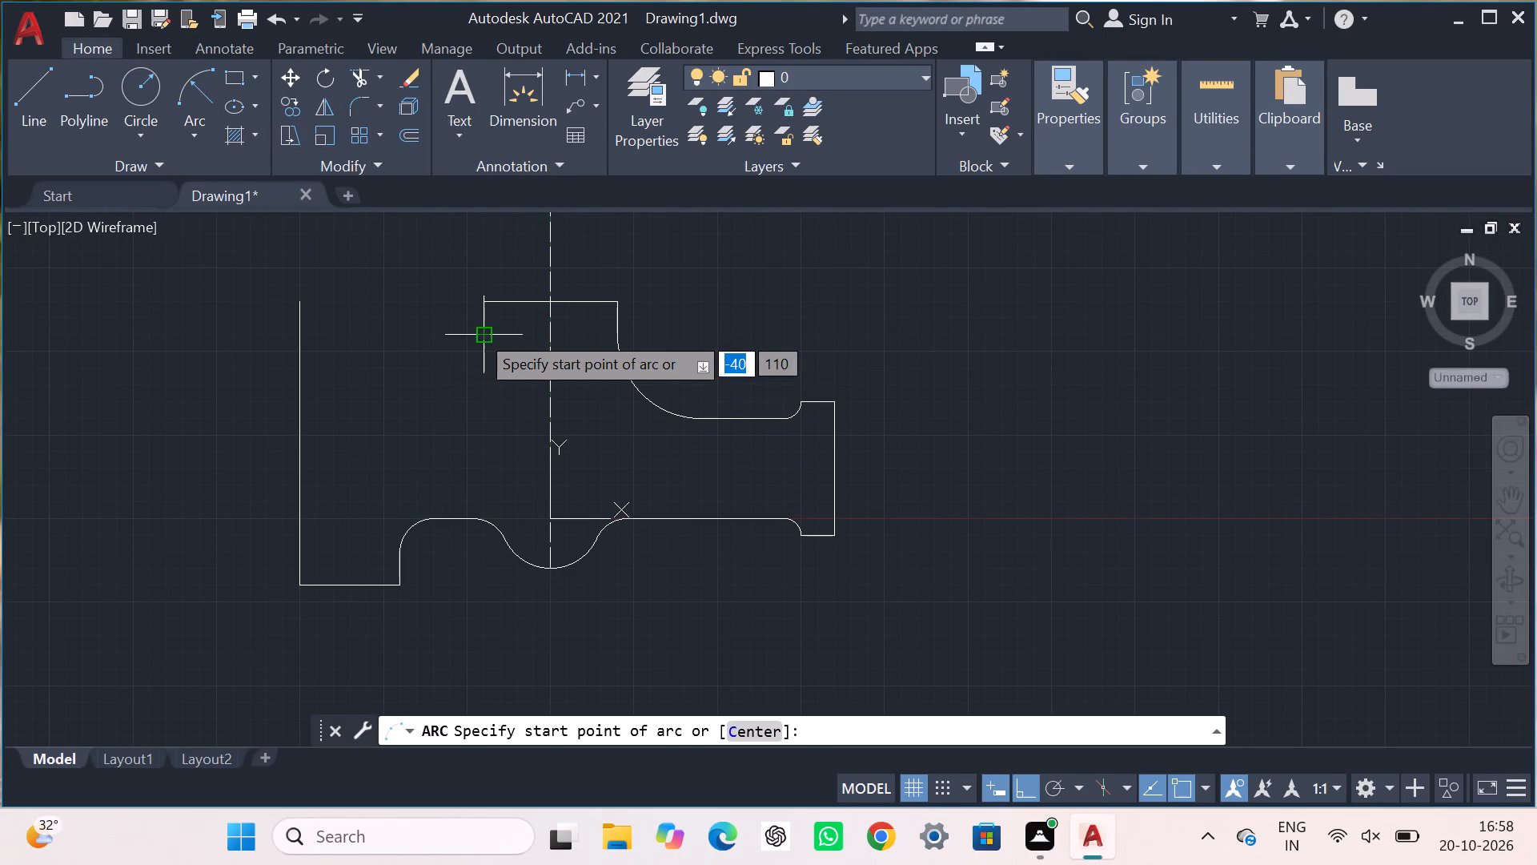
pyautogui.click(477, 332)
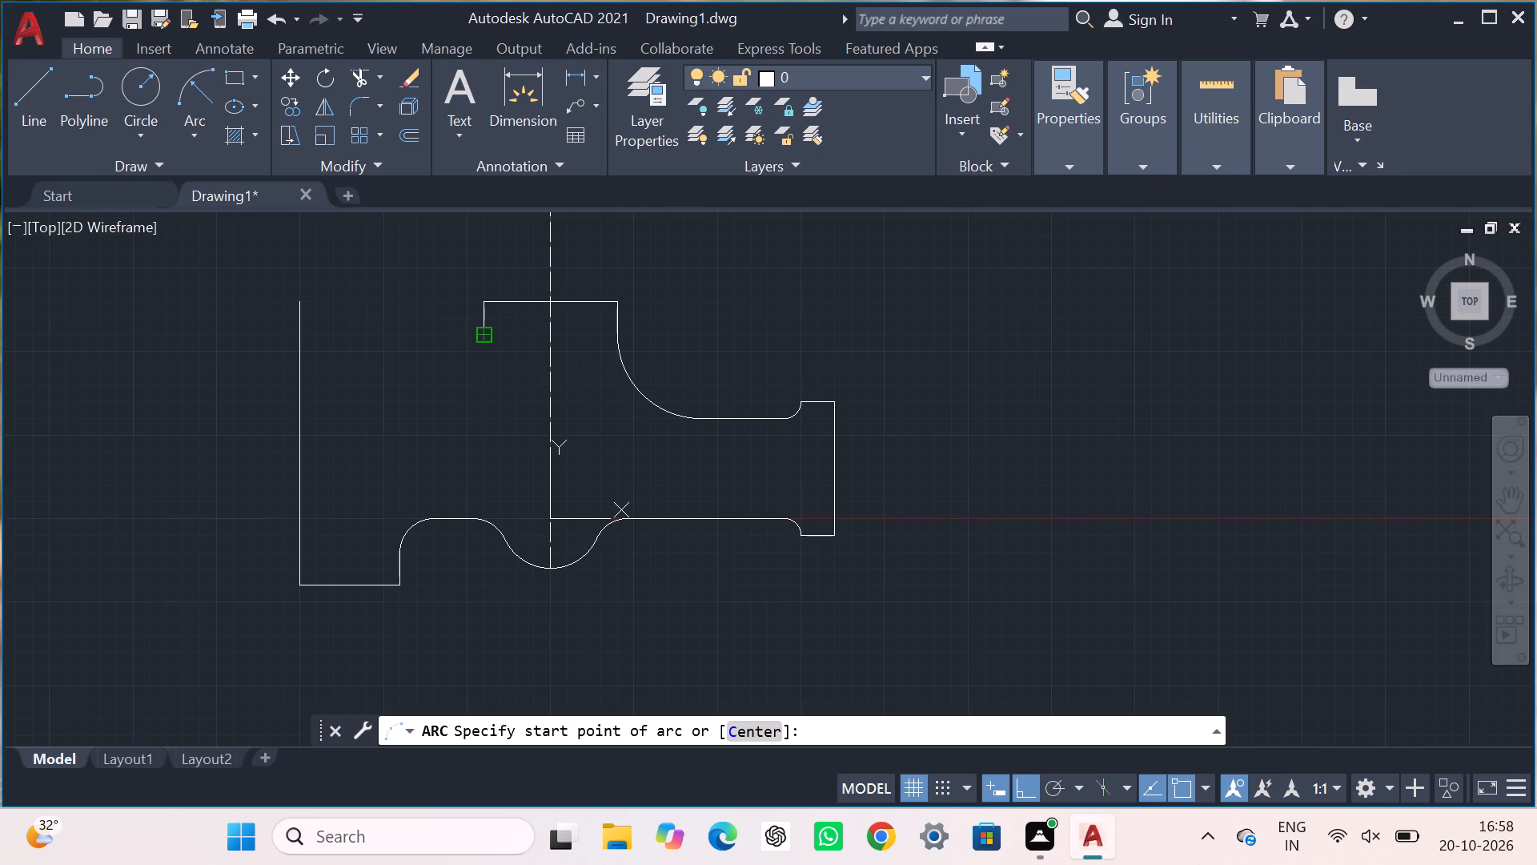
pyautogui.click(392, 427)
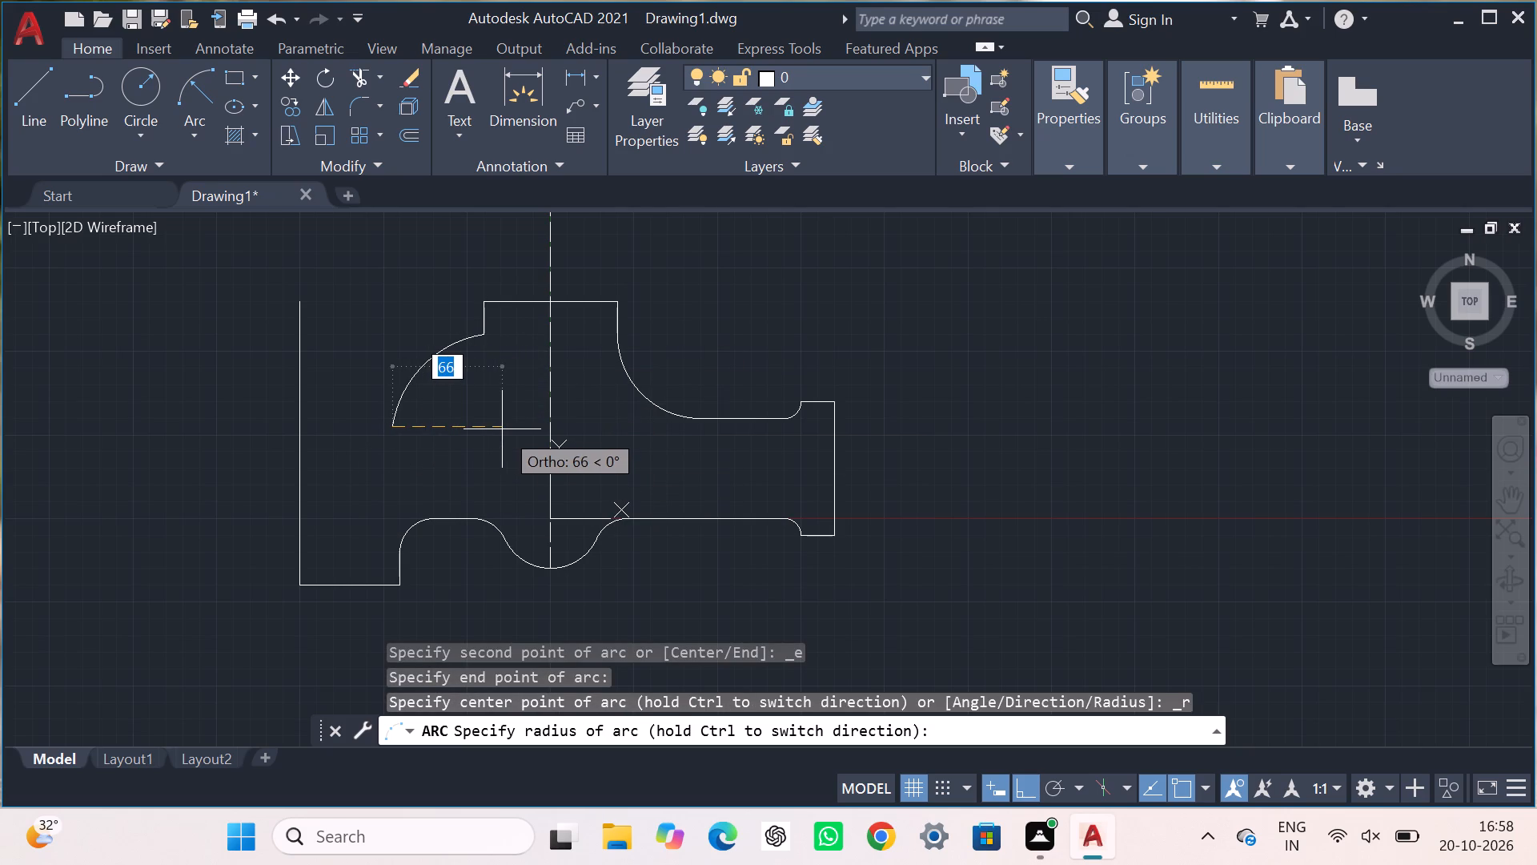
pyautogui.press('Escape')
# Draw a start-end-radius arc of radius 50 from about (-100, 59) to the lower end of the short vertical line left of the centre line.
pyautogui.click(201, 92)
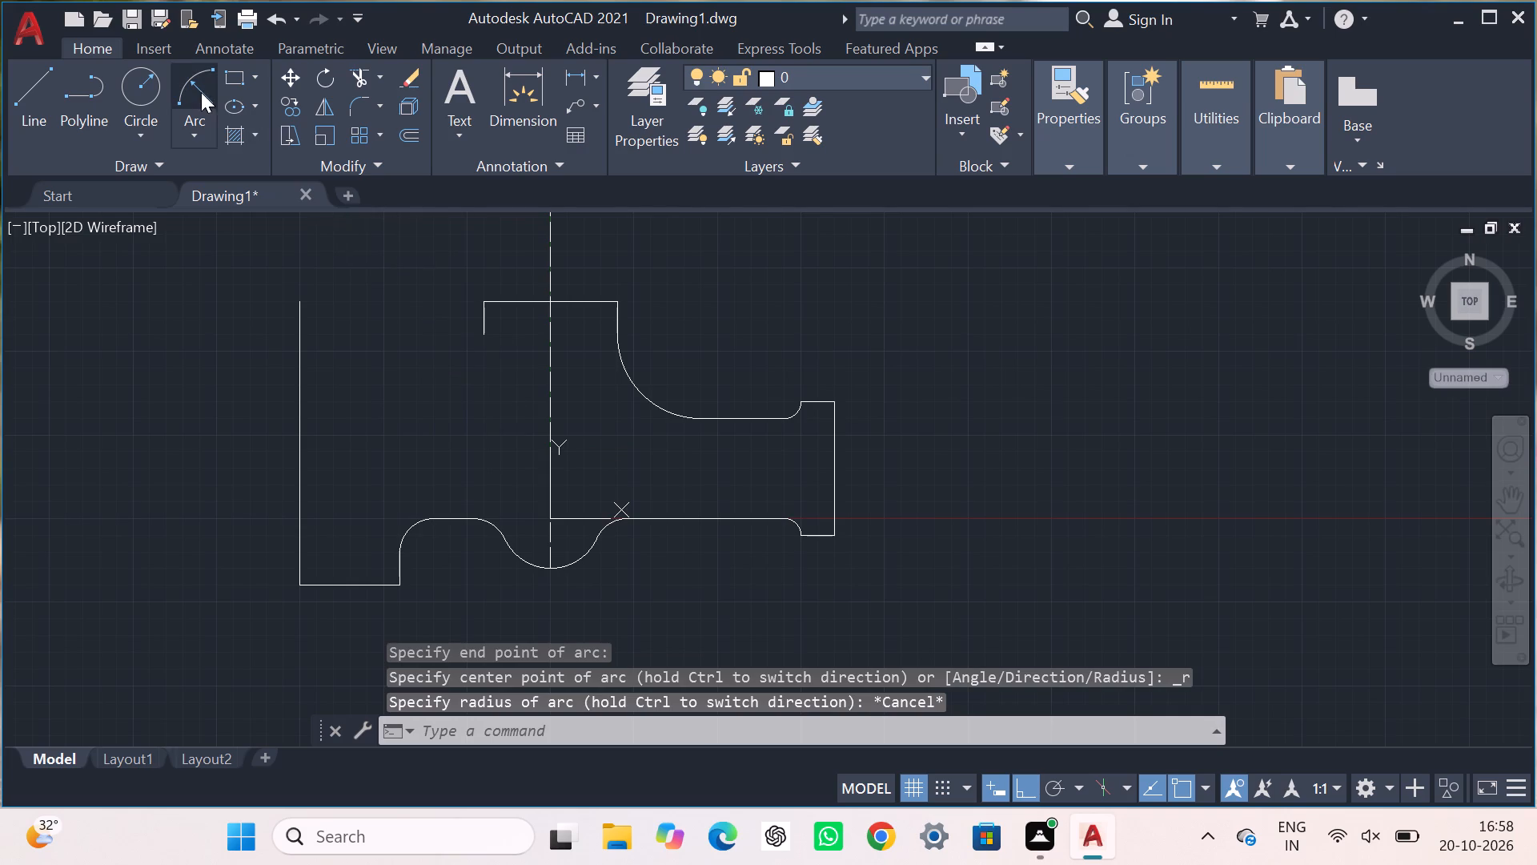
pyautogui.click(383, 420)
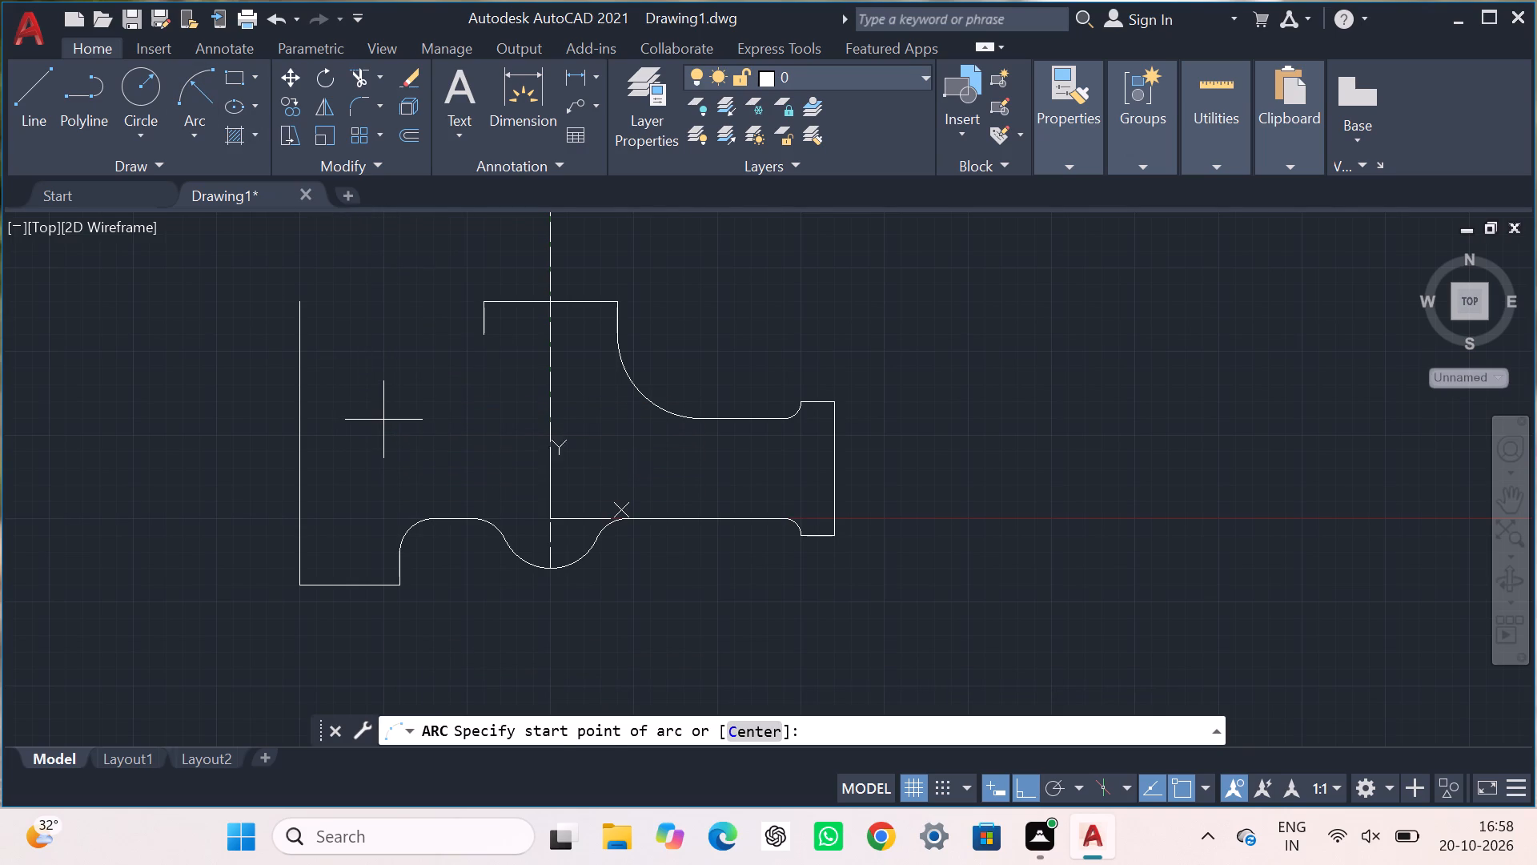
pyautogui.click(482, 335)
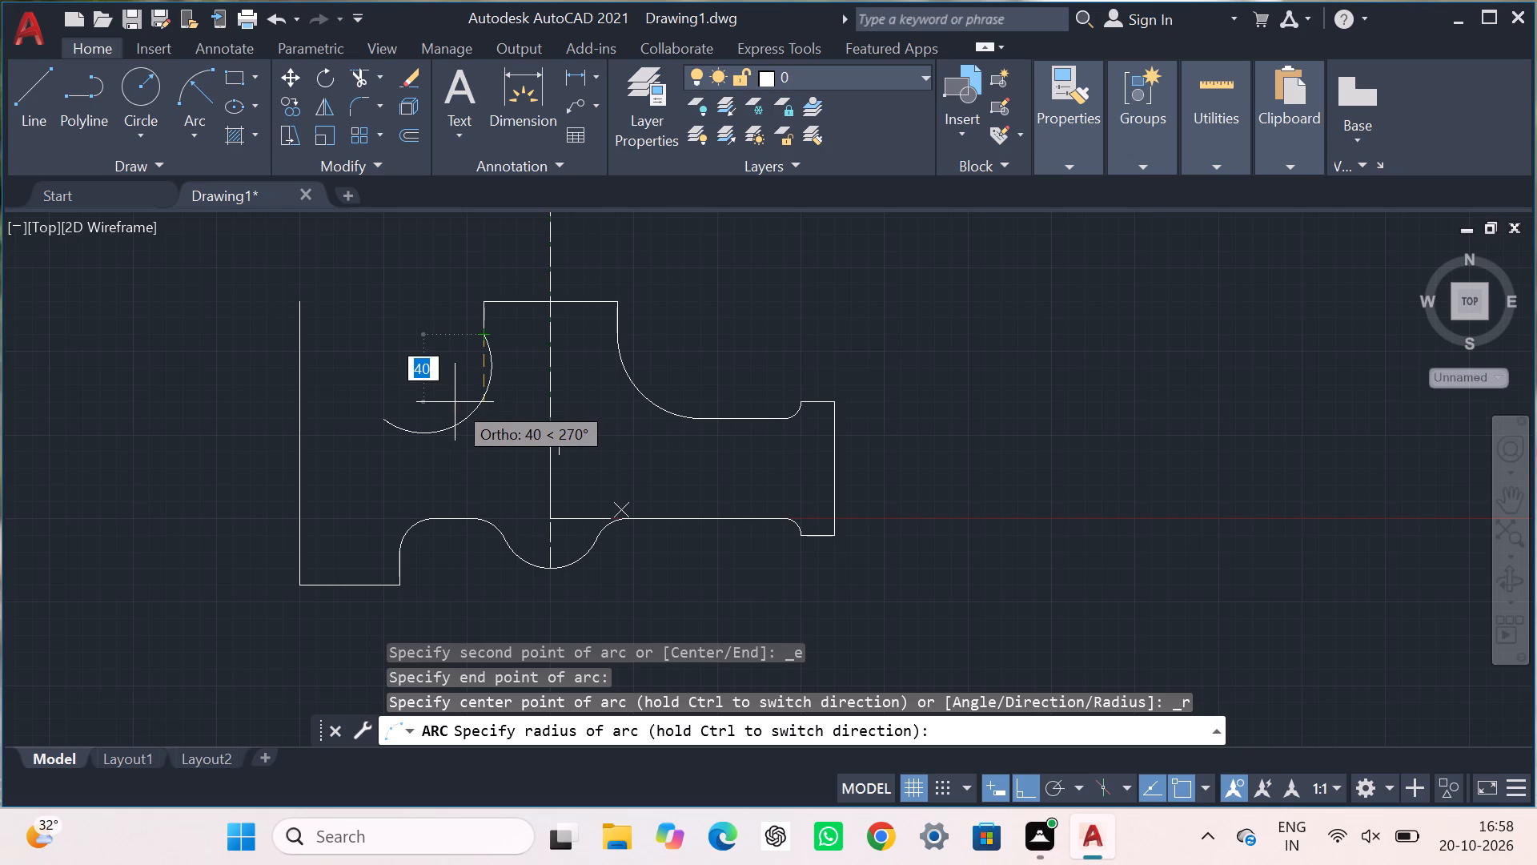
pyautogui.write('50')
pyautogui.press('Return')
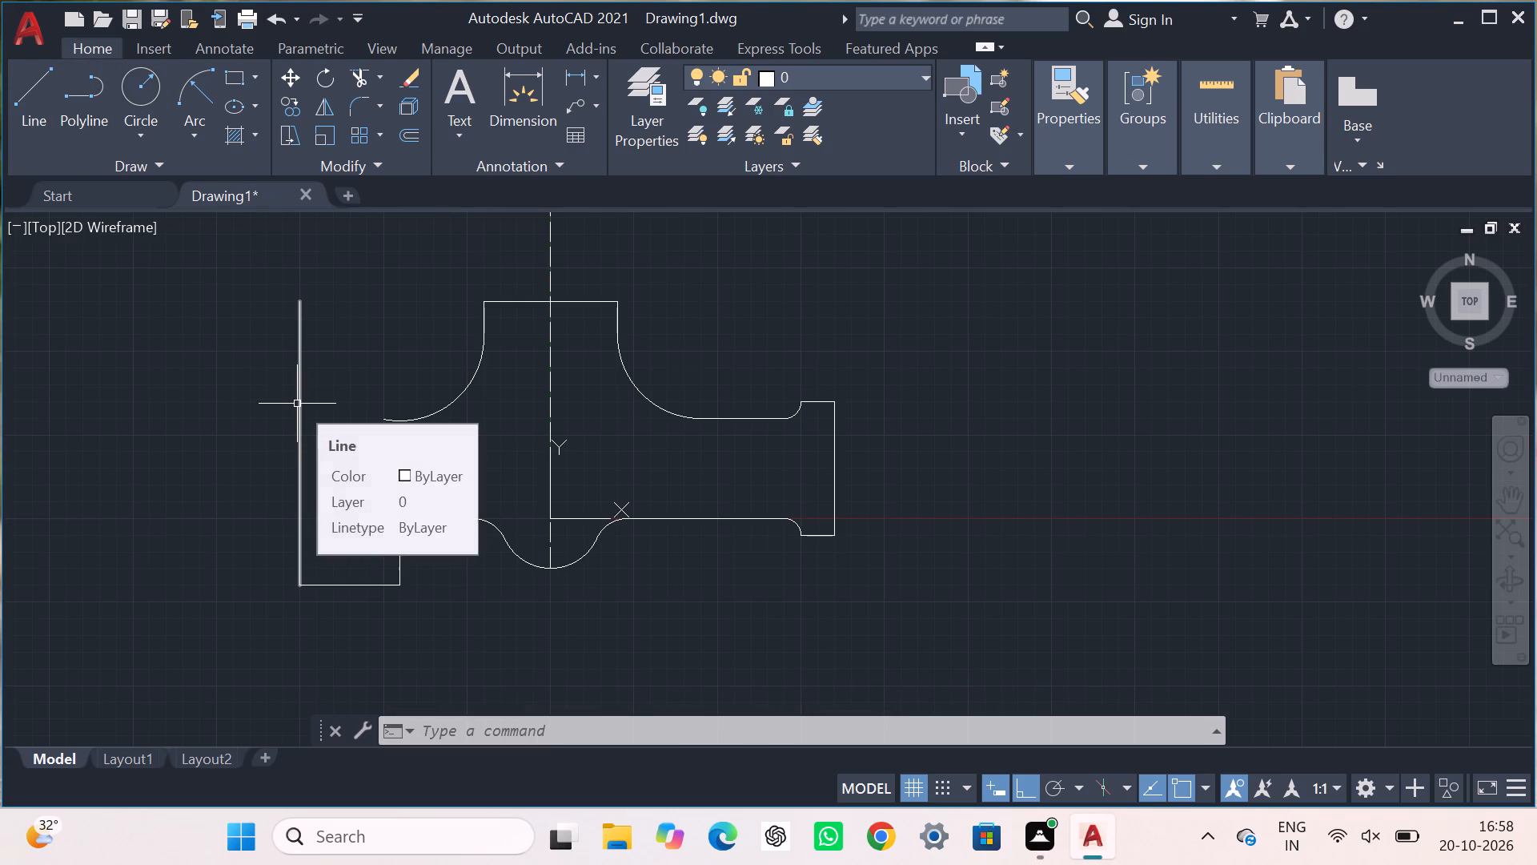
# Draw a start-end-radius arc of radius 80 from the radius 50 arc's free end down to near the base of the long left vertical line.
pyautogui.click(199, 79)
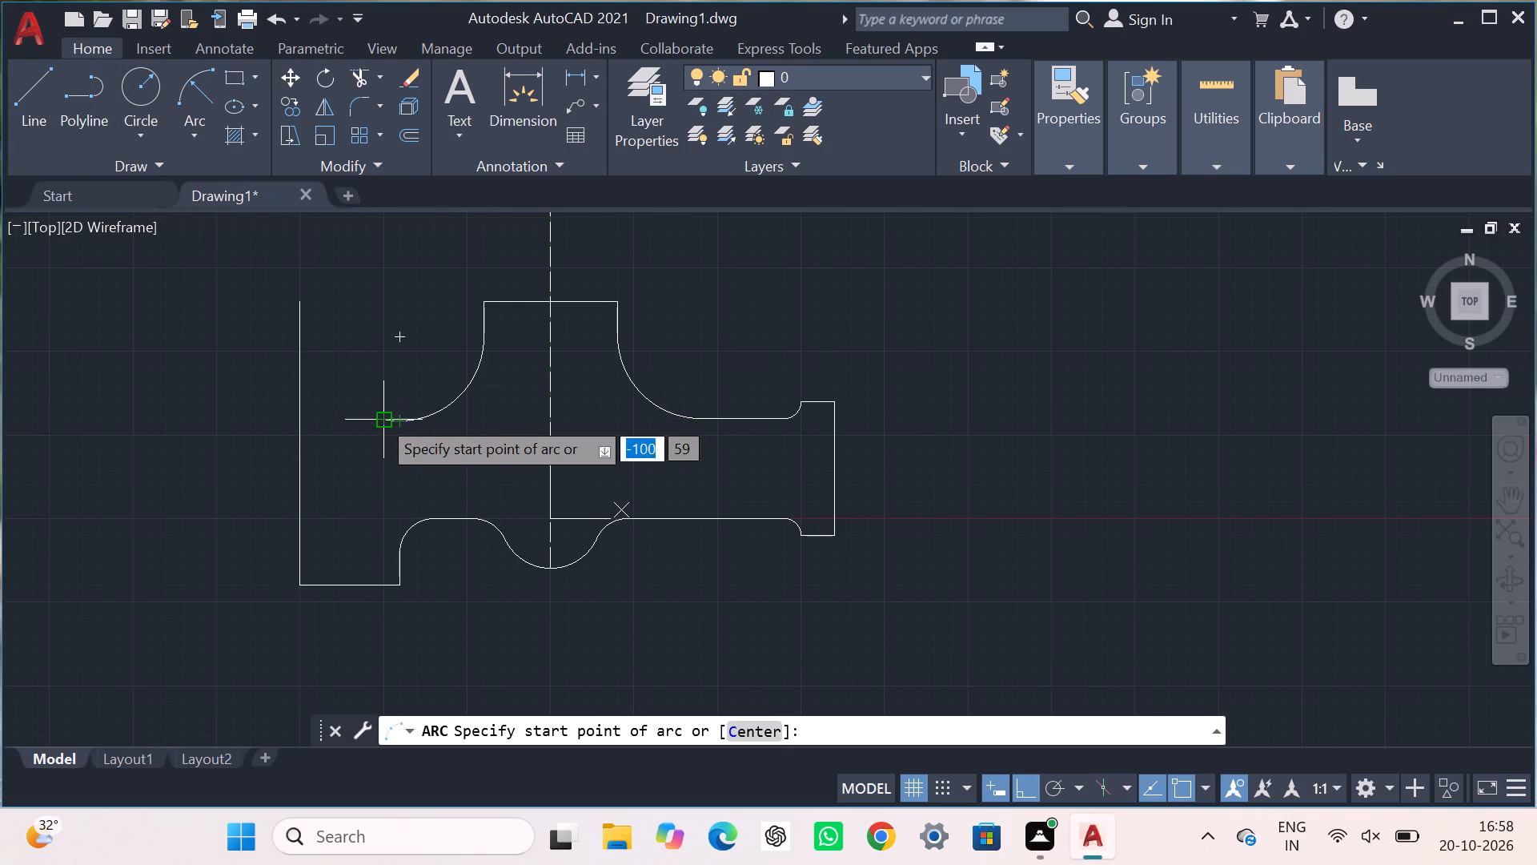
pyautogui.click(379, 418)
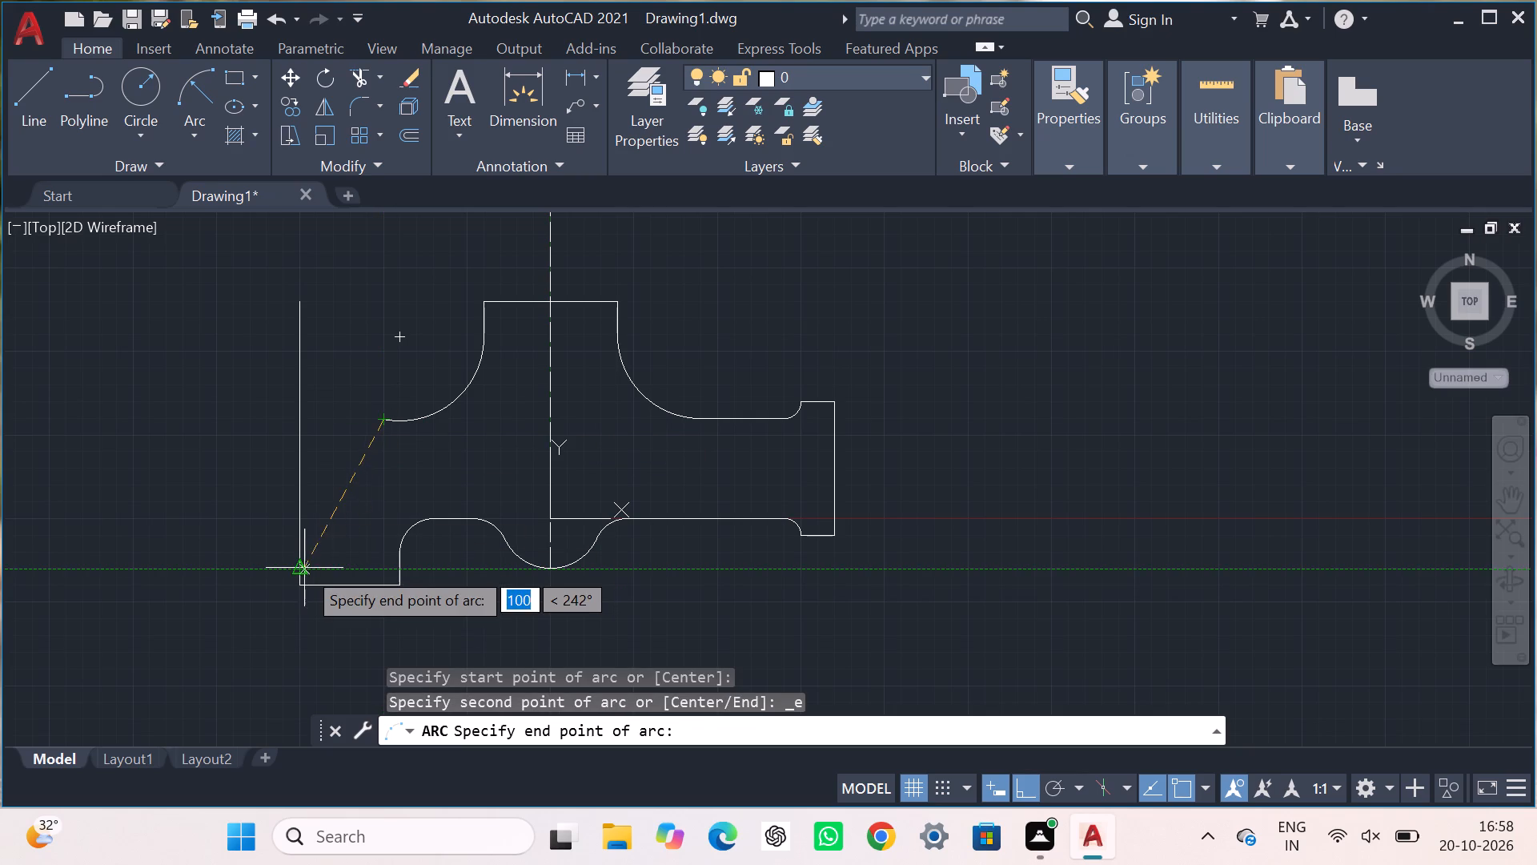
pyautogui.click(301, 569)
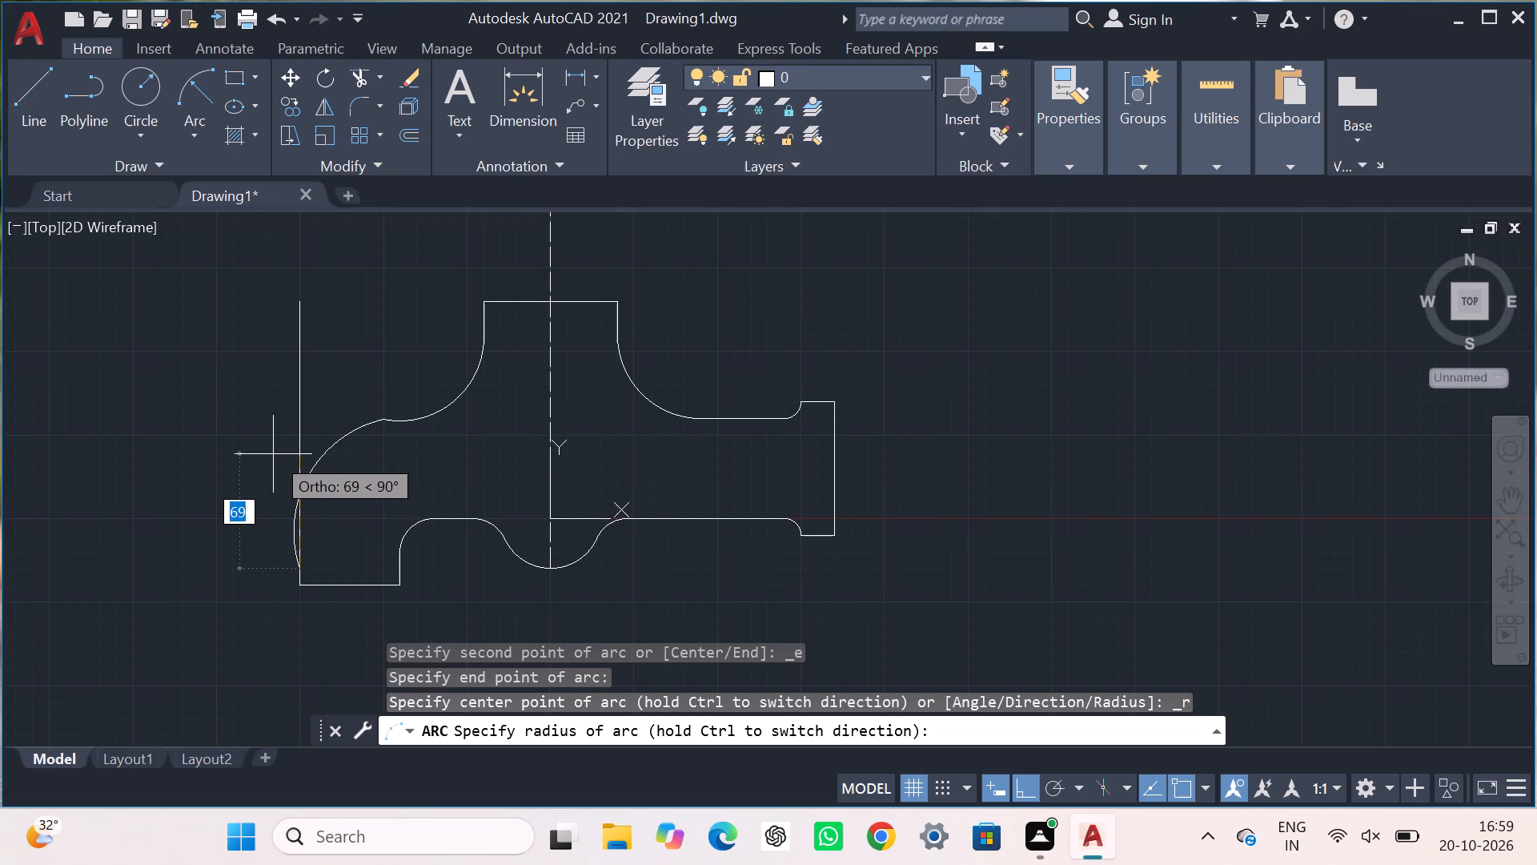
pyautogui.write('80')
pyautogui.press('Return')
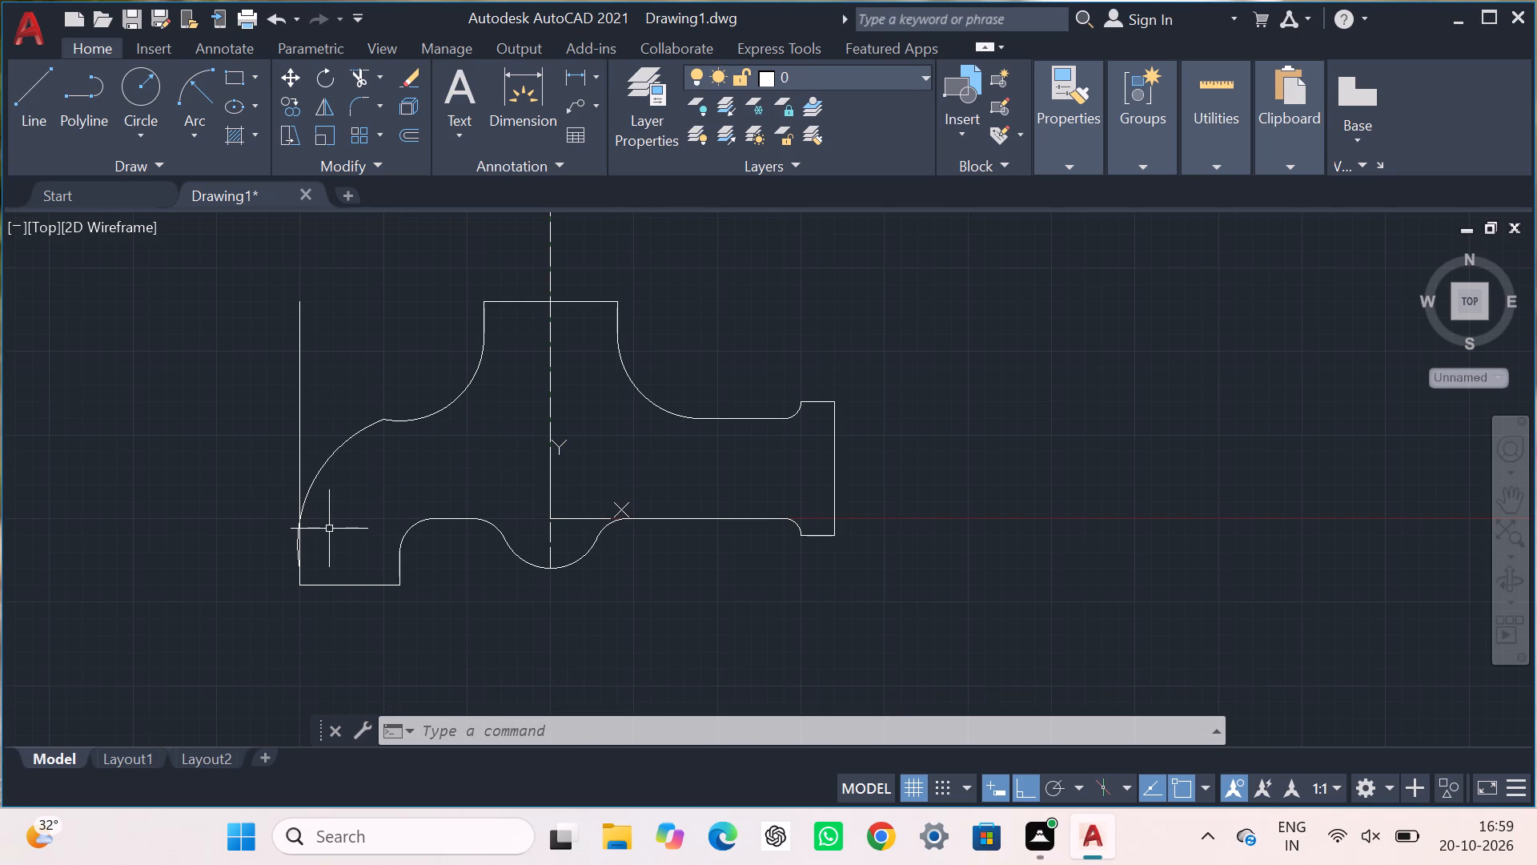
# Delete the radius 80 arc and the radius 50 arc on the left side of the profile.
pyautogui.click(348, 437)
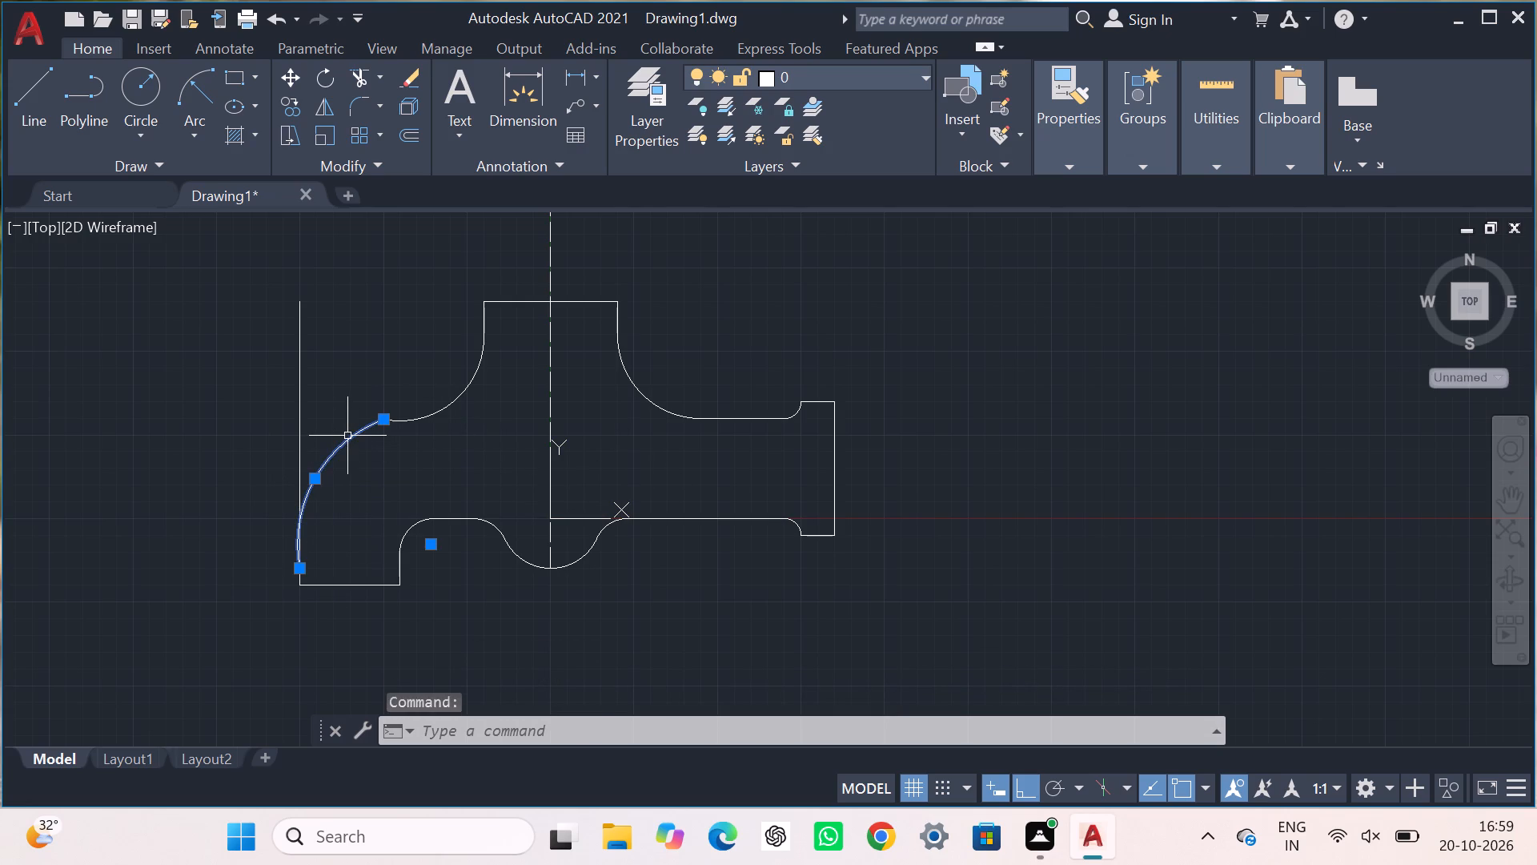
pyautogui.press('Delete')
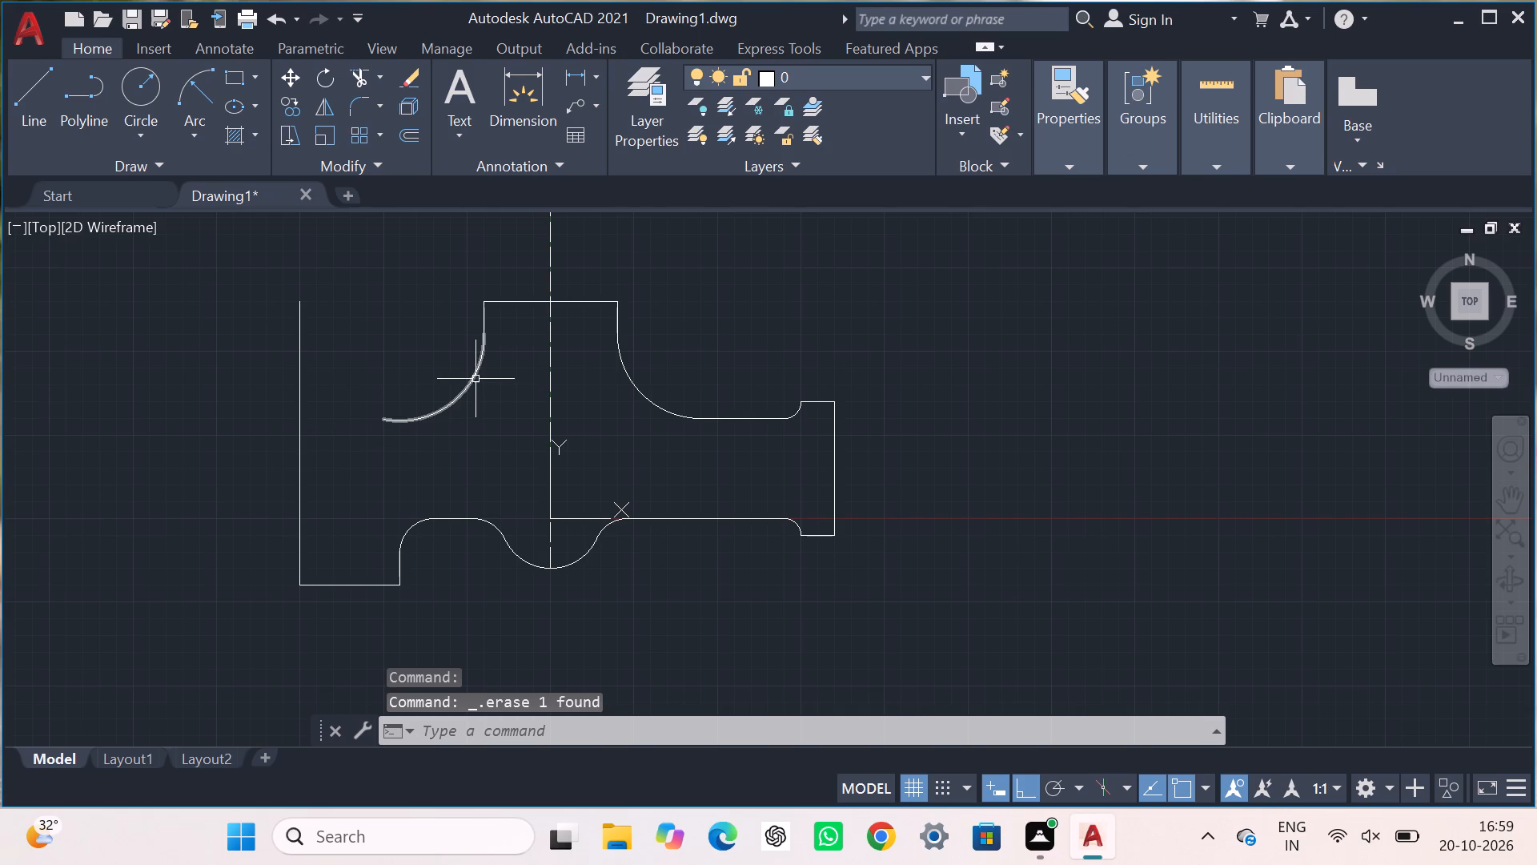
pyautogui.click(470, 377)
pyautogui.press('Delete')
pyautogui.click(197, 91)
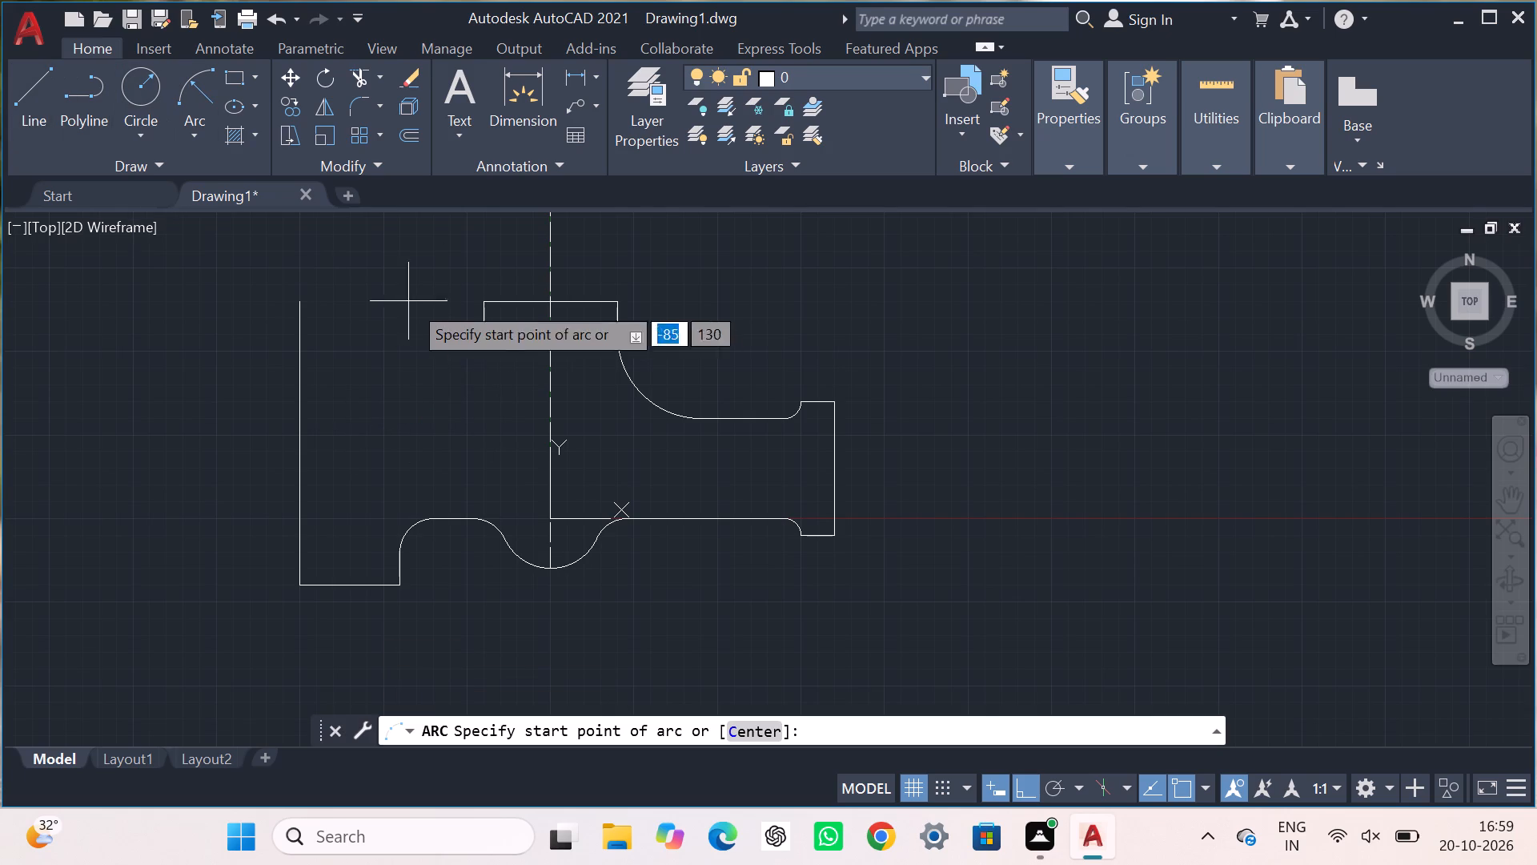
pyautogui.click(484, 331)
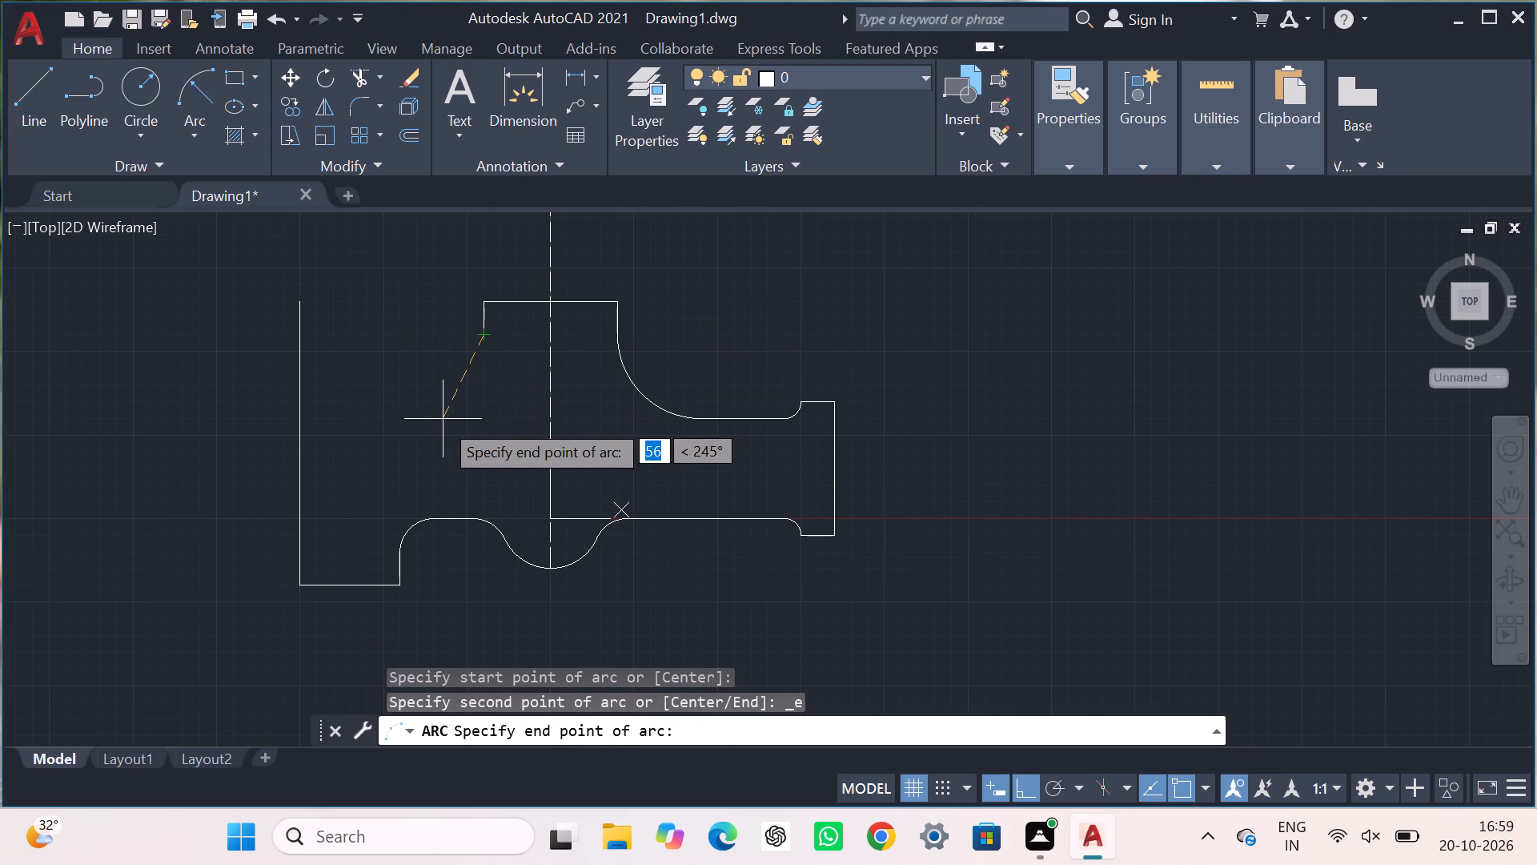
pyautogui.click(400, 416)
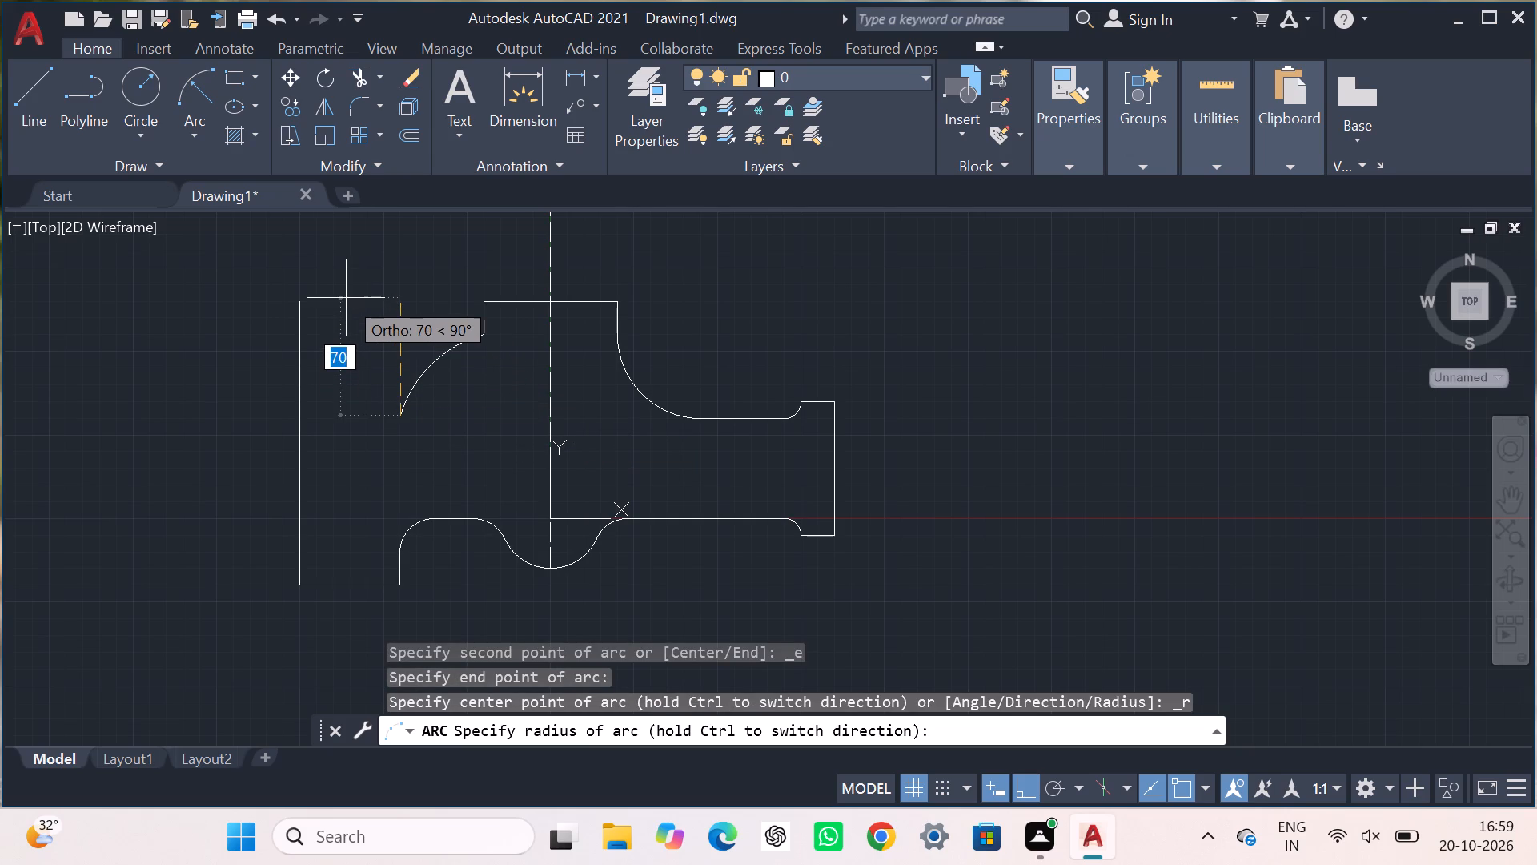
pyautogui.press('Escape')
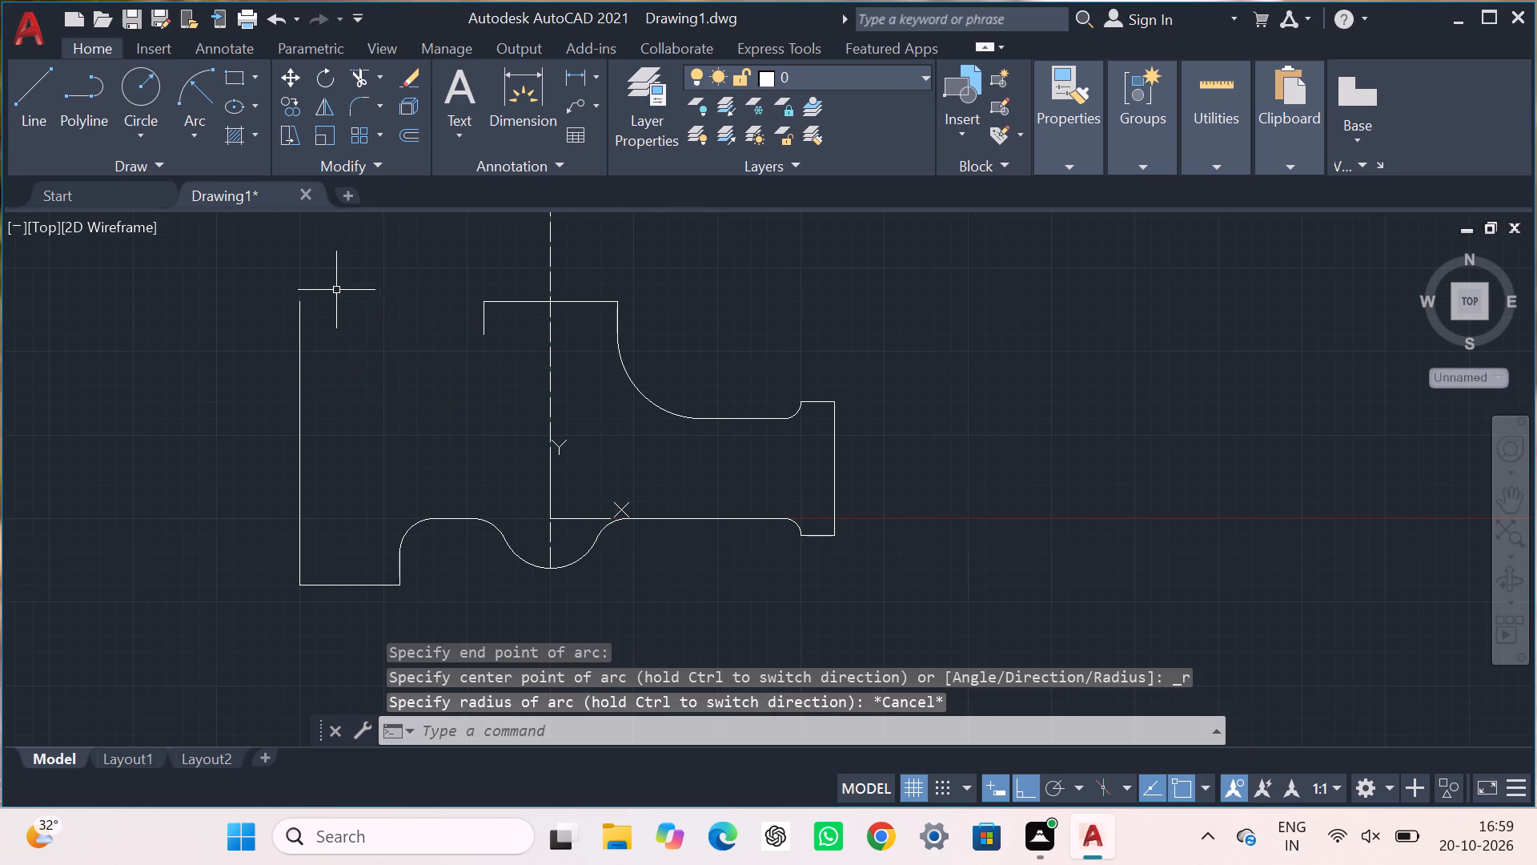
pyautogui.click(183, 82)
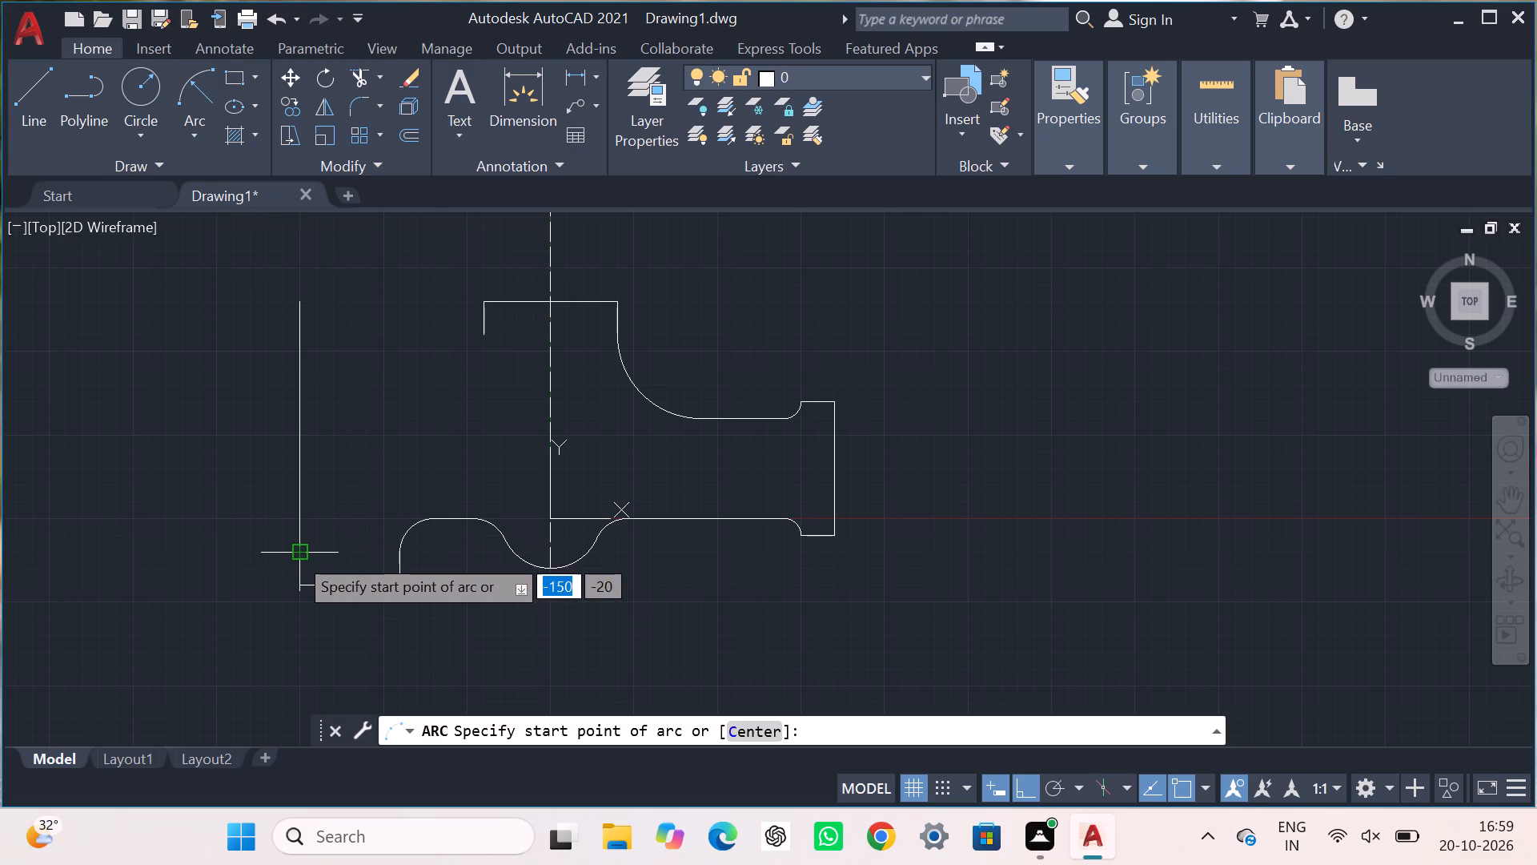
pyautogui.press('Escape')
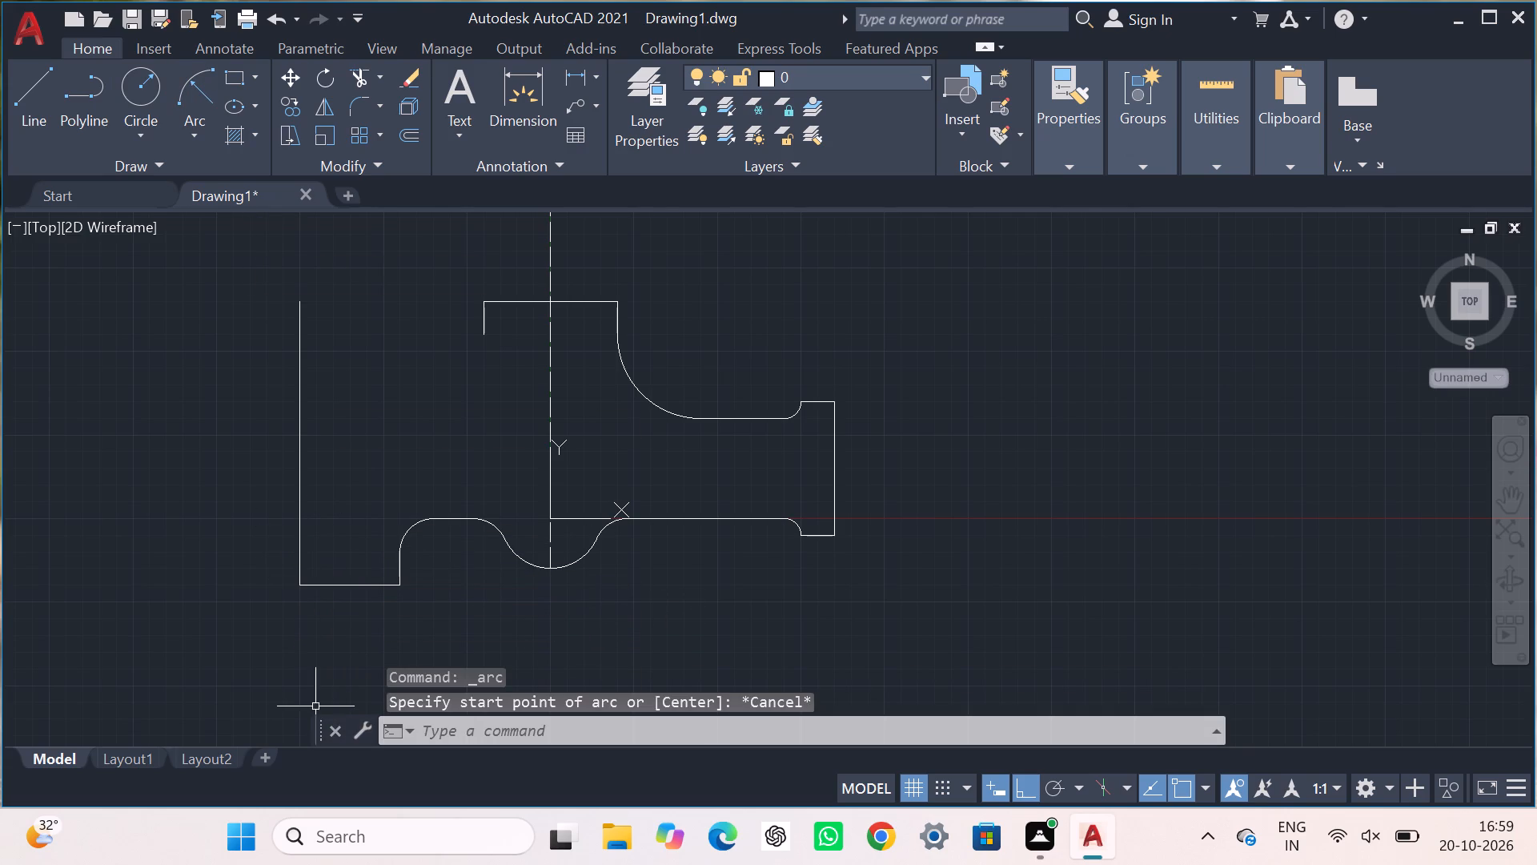
# Delete the long vertical line at the profile's far left, keeping the short vertical edge at its base.
pyautogui.click(299, 414)
pyautogui.press('Delete')
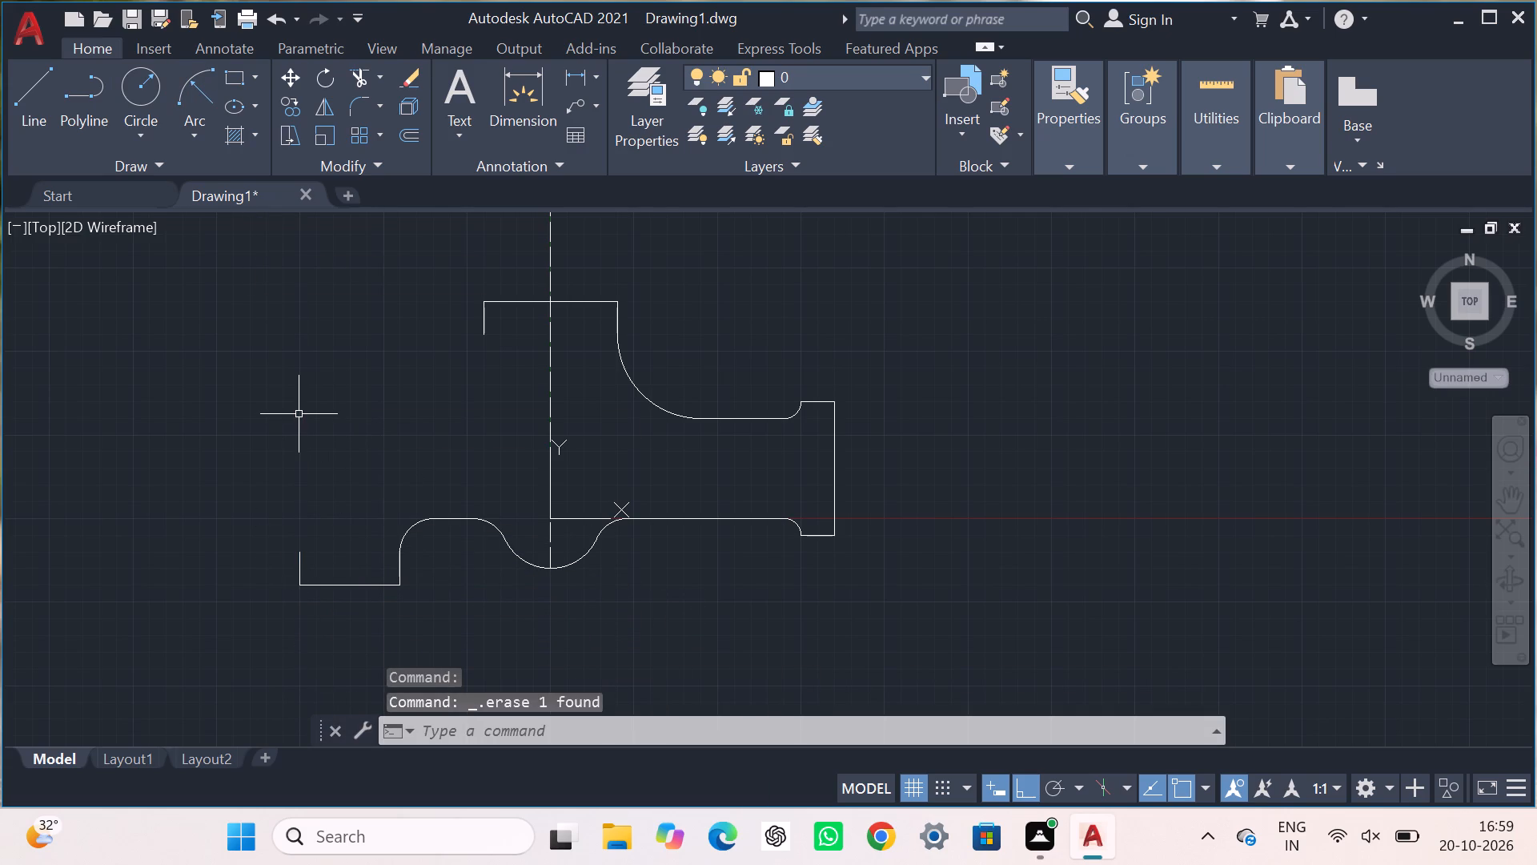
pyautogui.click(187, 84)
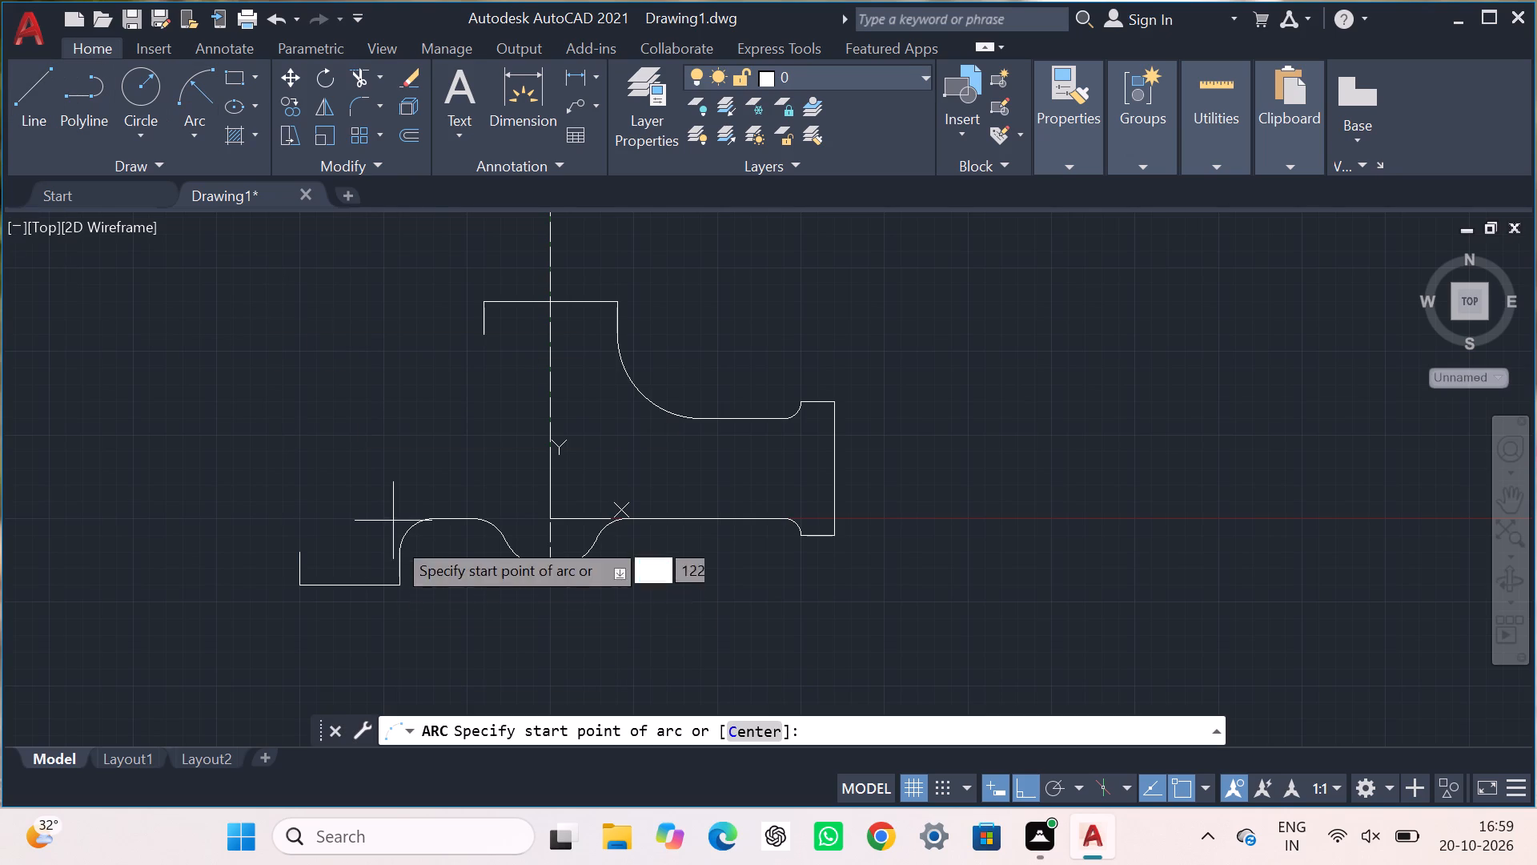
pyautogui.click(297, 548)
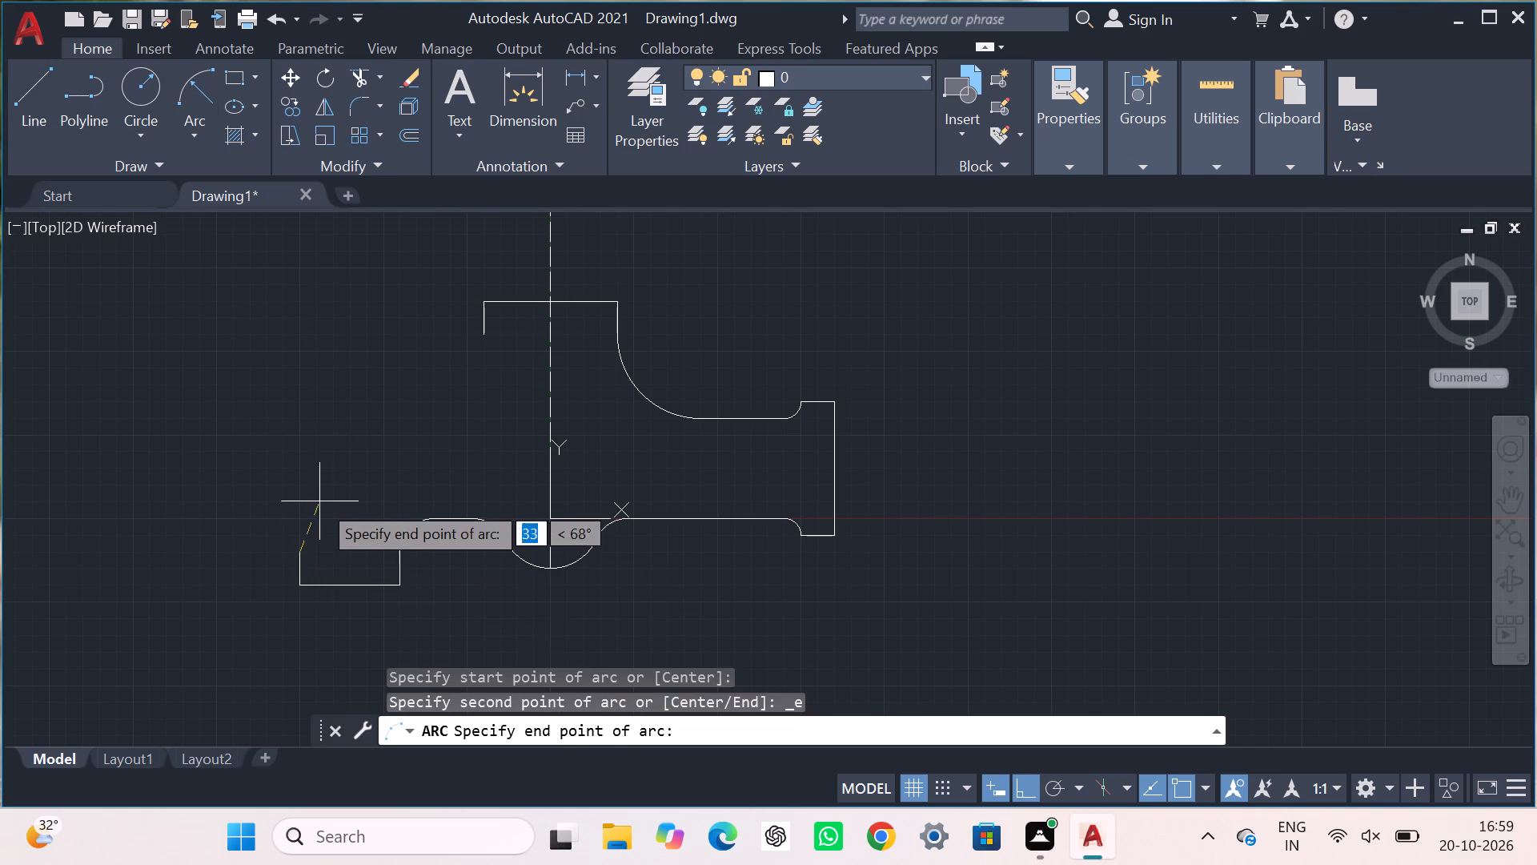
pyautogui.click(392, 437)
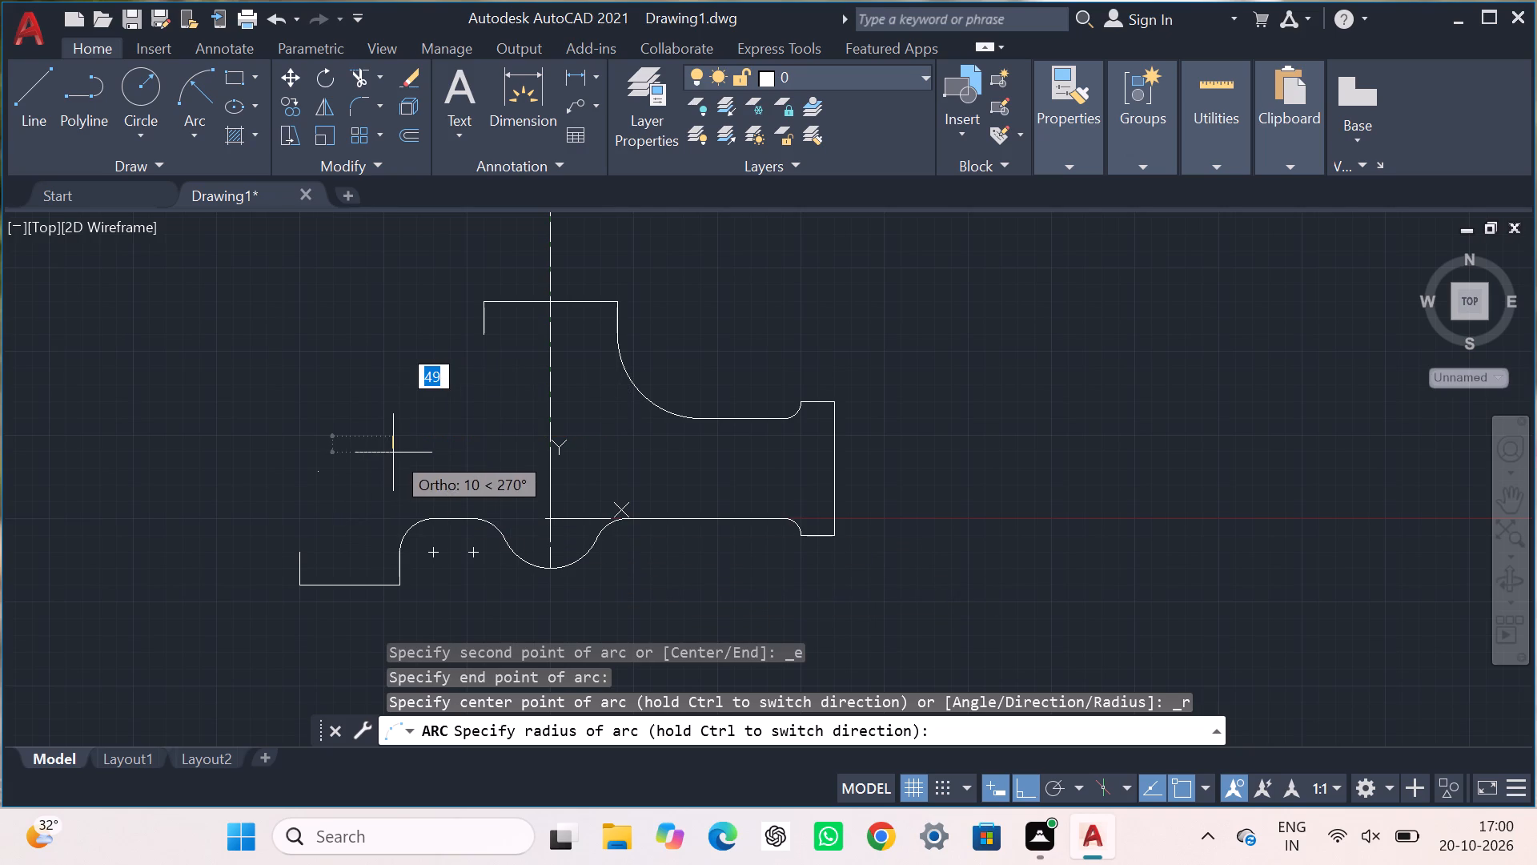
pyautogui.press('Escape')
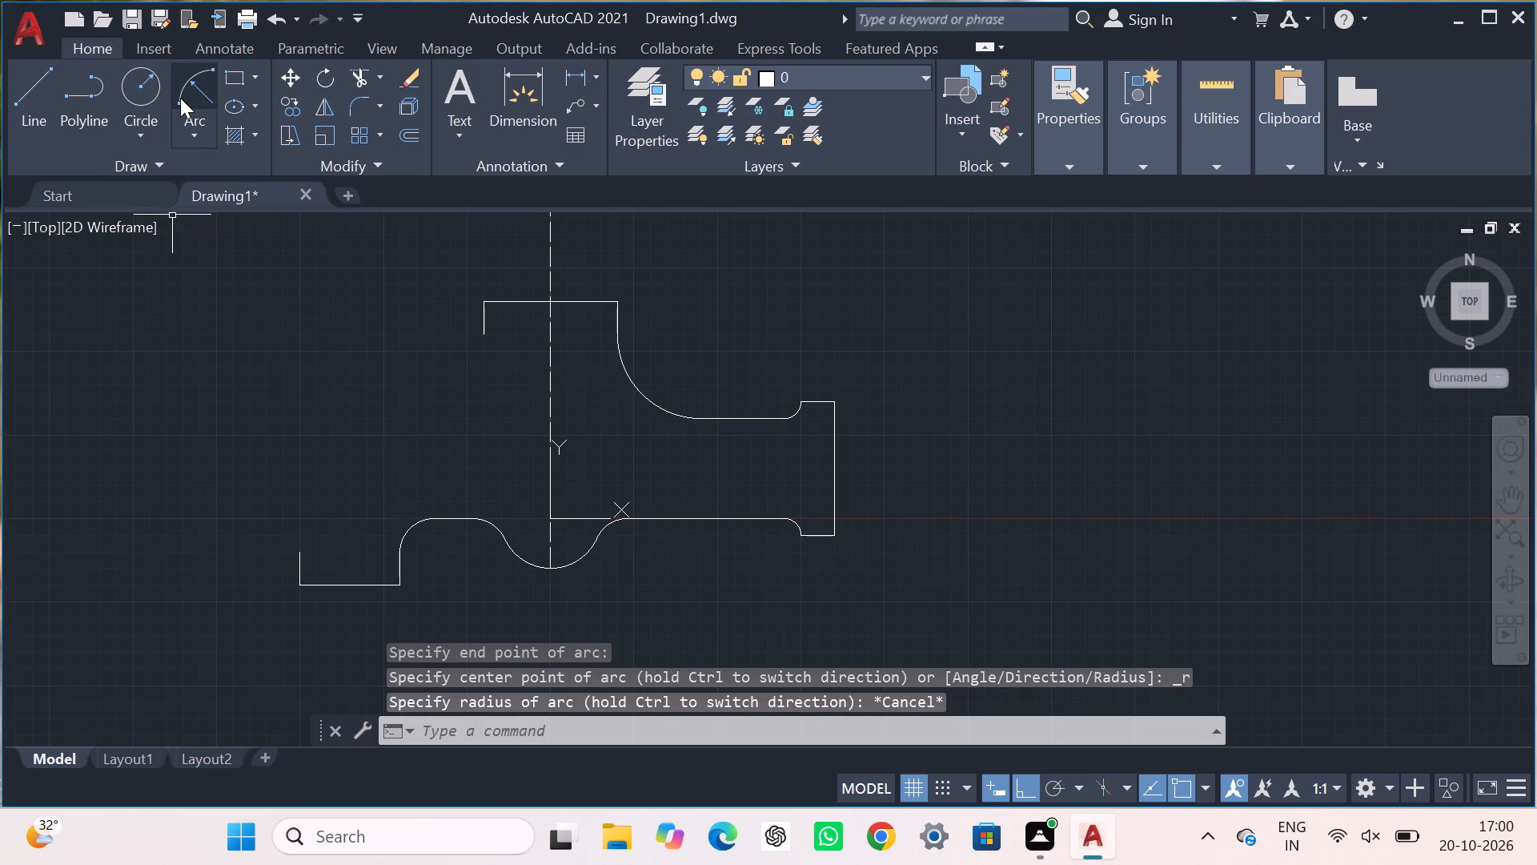
# Draw a start-end-radius arc of radius 80 from a free point above the lower-left fillet to the upper end of the short left vertical edge.
pyautogui.click(180, 98)
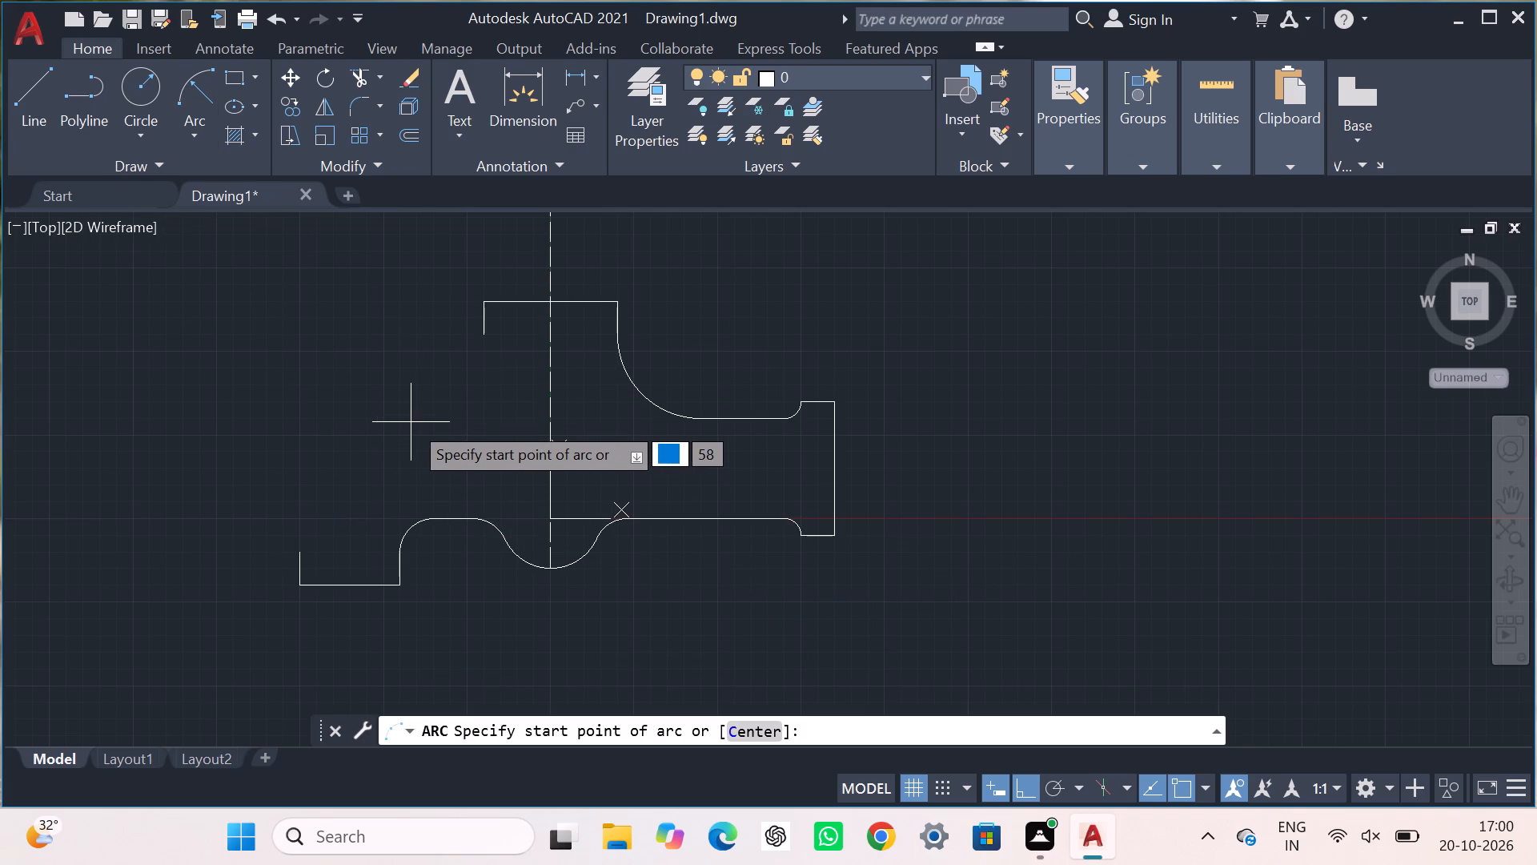
pyautogui.click(395, 424)
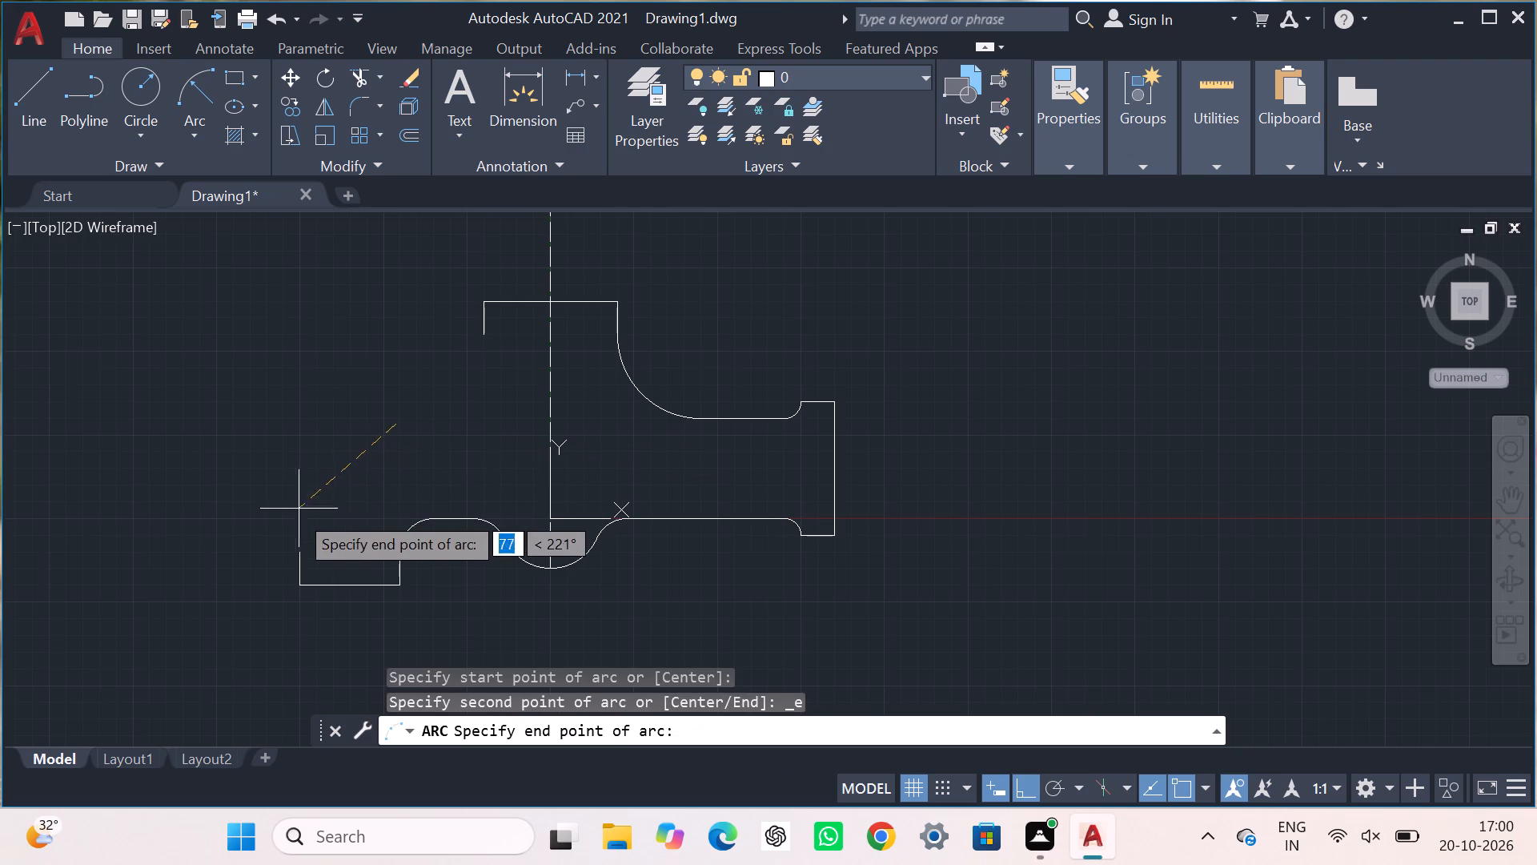
pyautogui.click(297, 552)
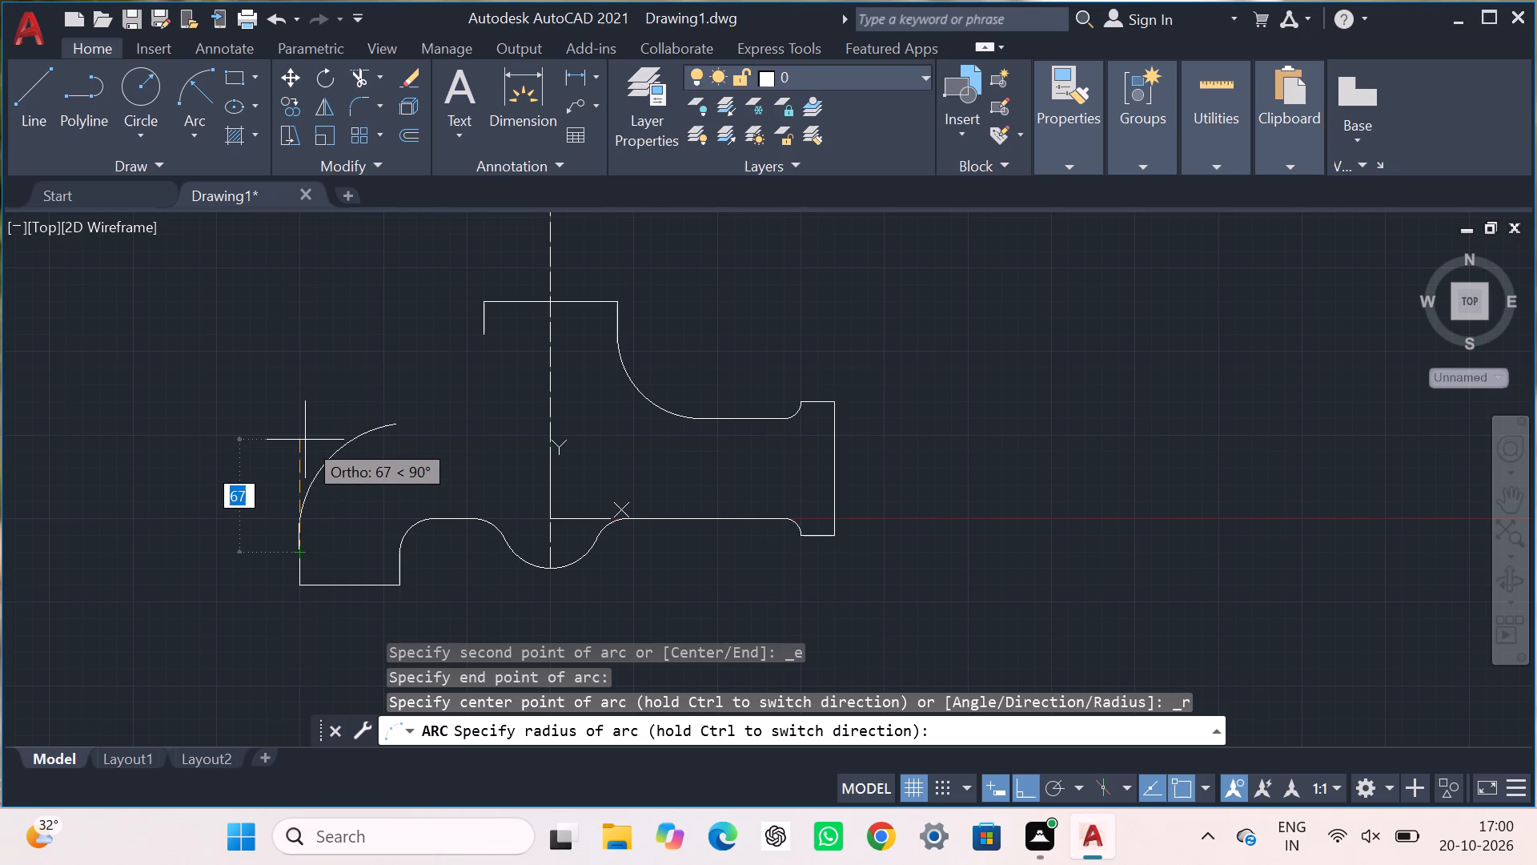
pyautogui.write('80')
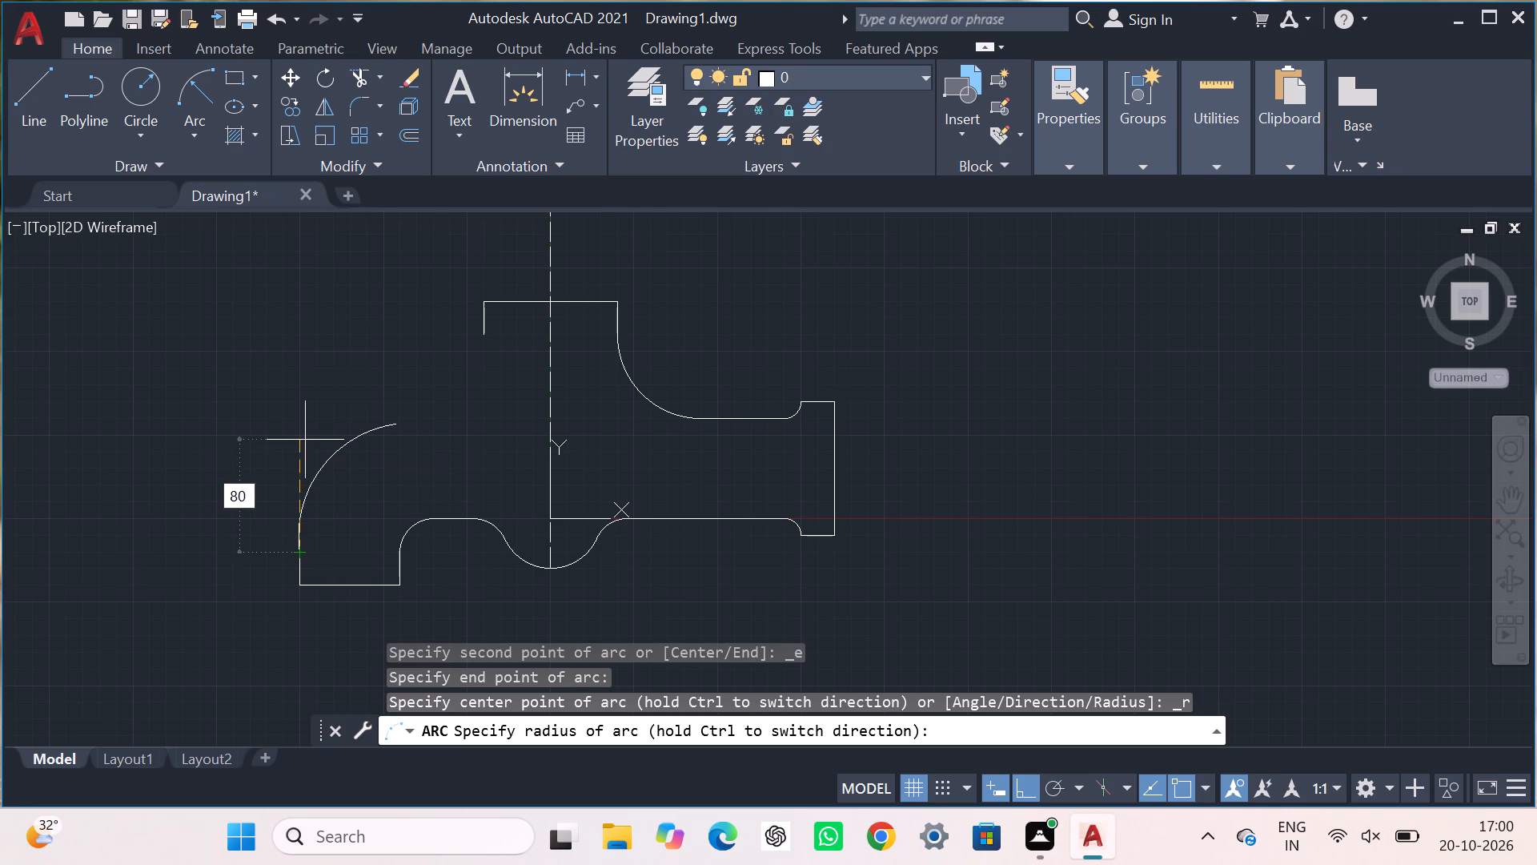
pyautogui.press('Return')
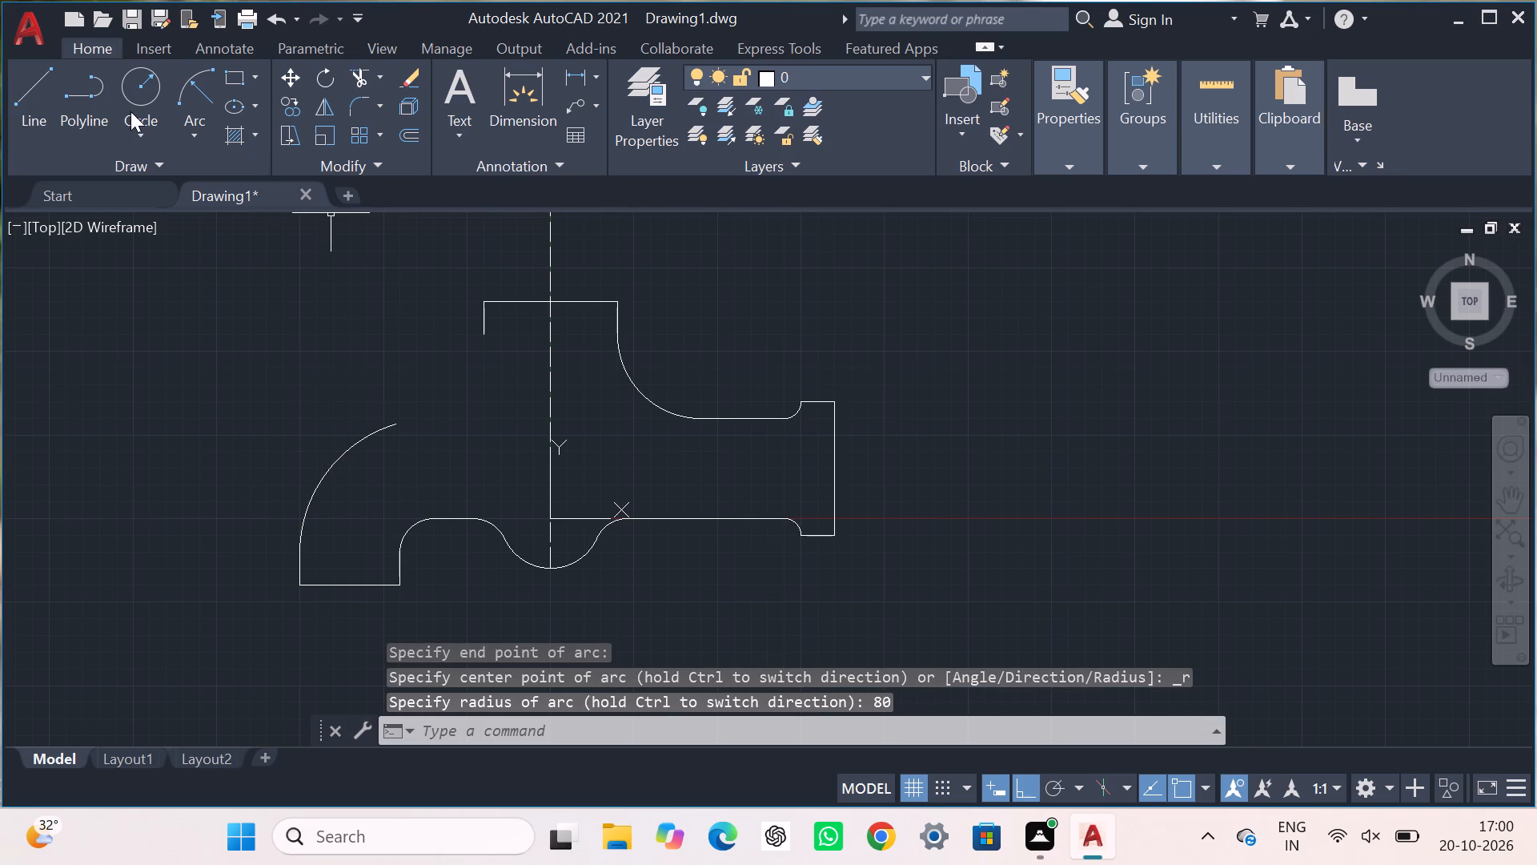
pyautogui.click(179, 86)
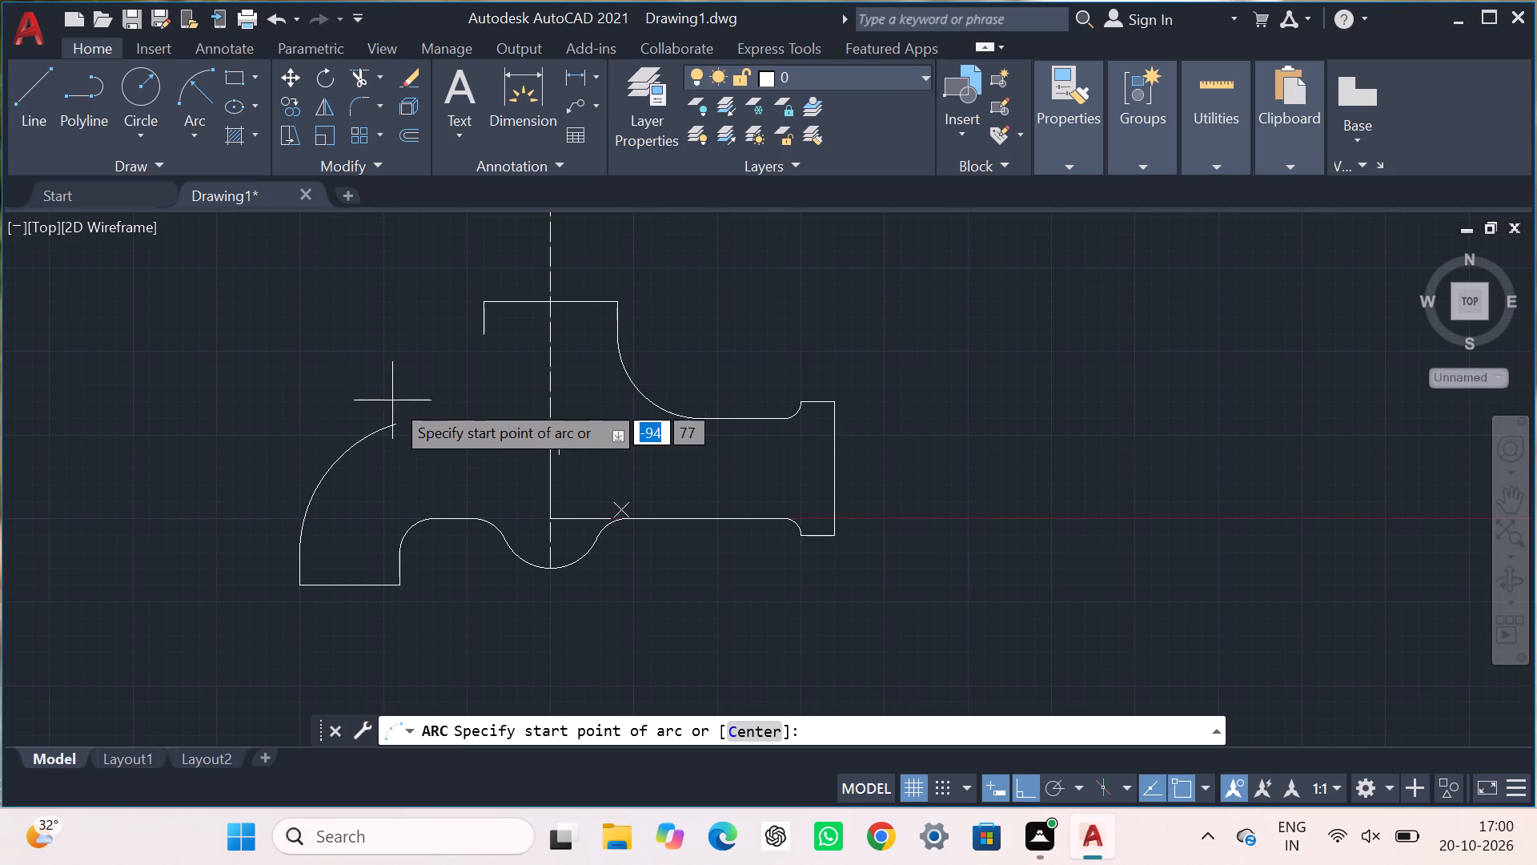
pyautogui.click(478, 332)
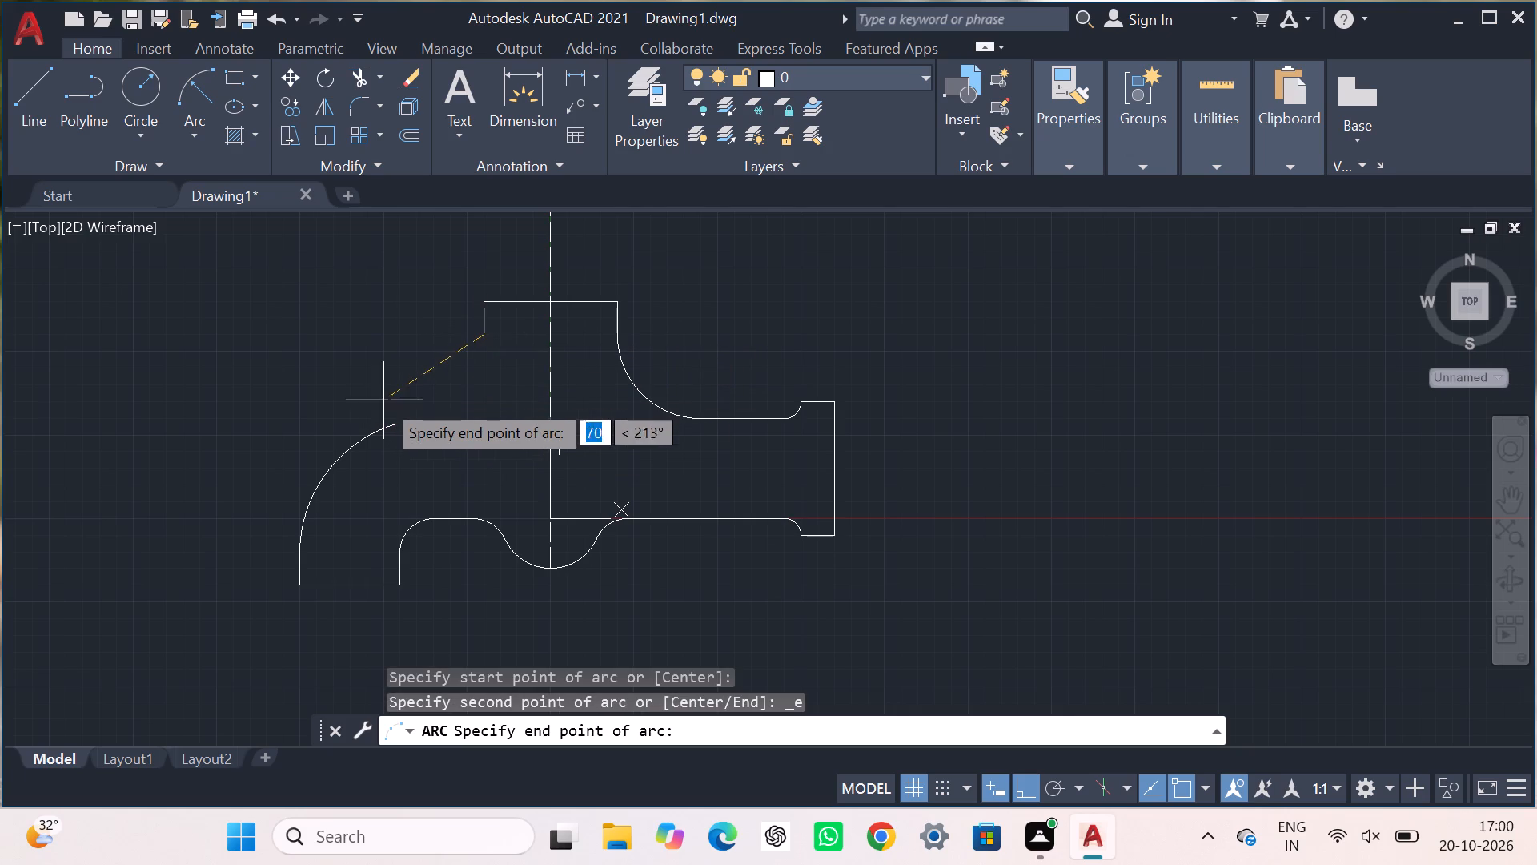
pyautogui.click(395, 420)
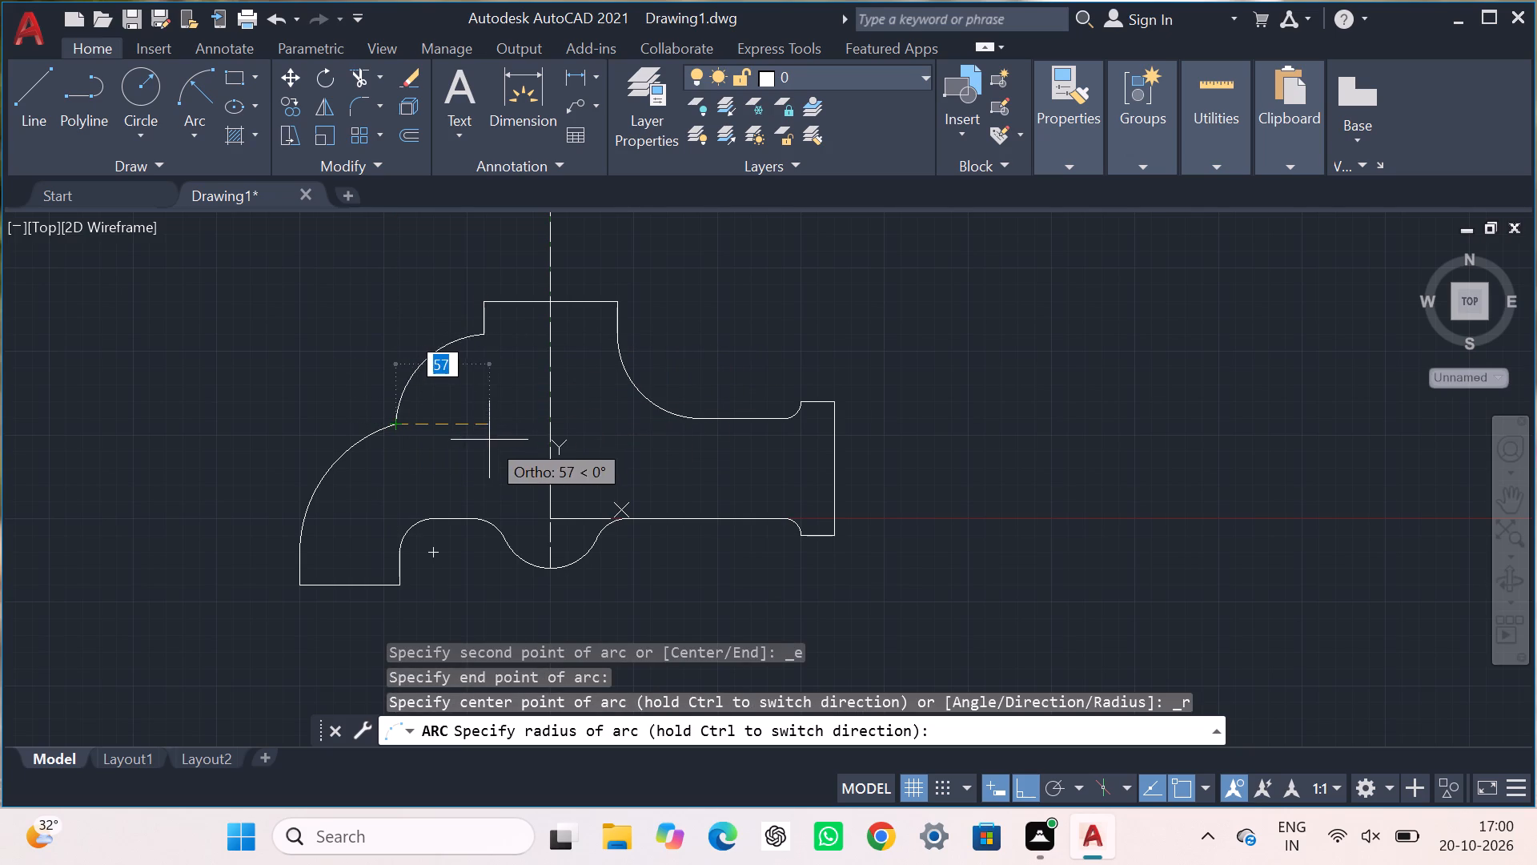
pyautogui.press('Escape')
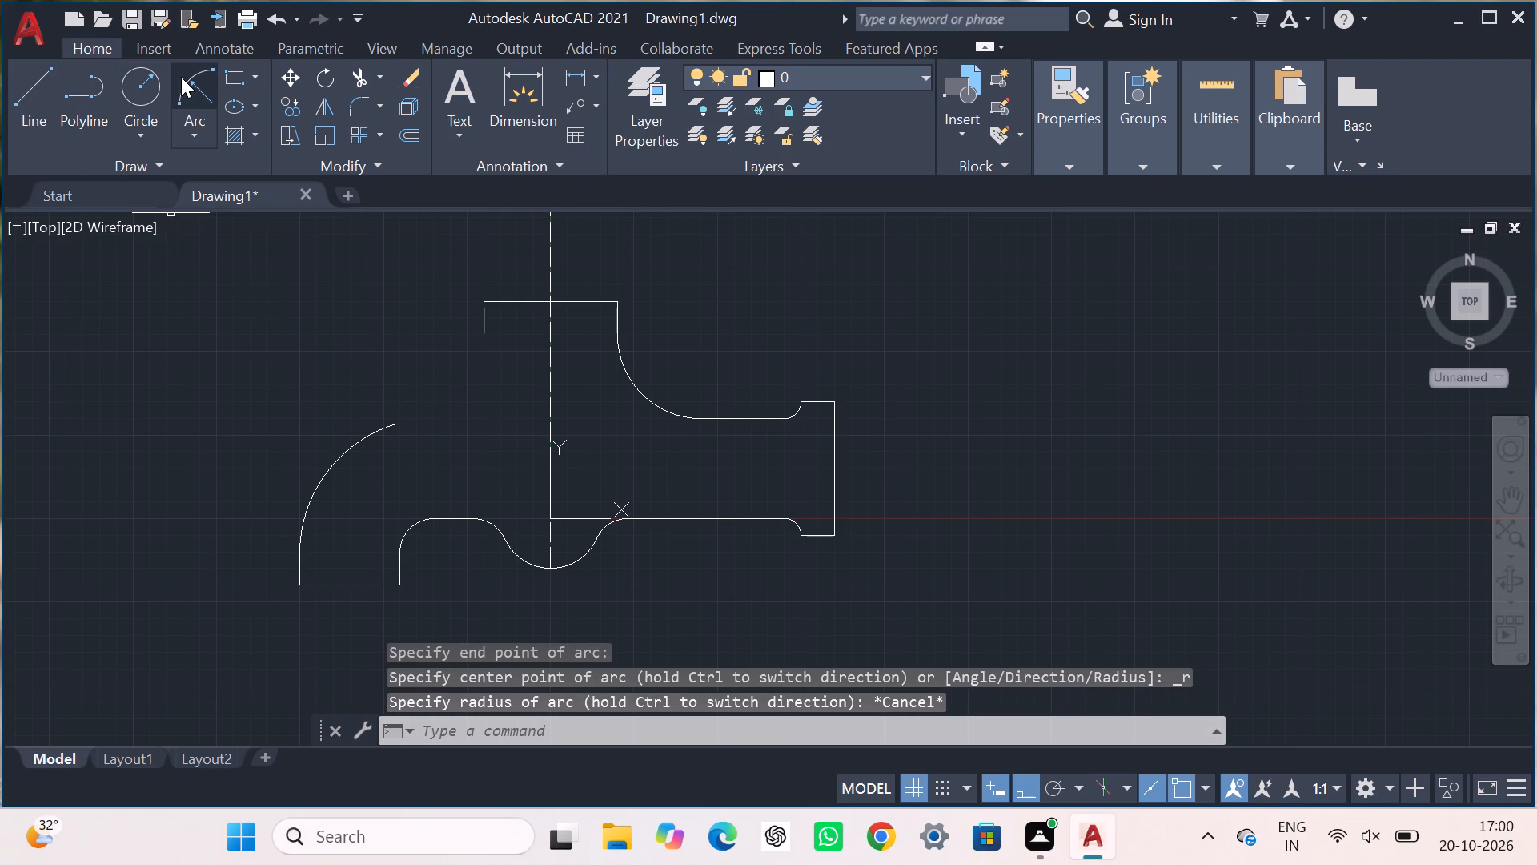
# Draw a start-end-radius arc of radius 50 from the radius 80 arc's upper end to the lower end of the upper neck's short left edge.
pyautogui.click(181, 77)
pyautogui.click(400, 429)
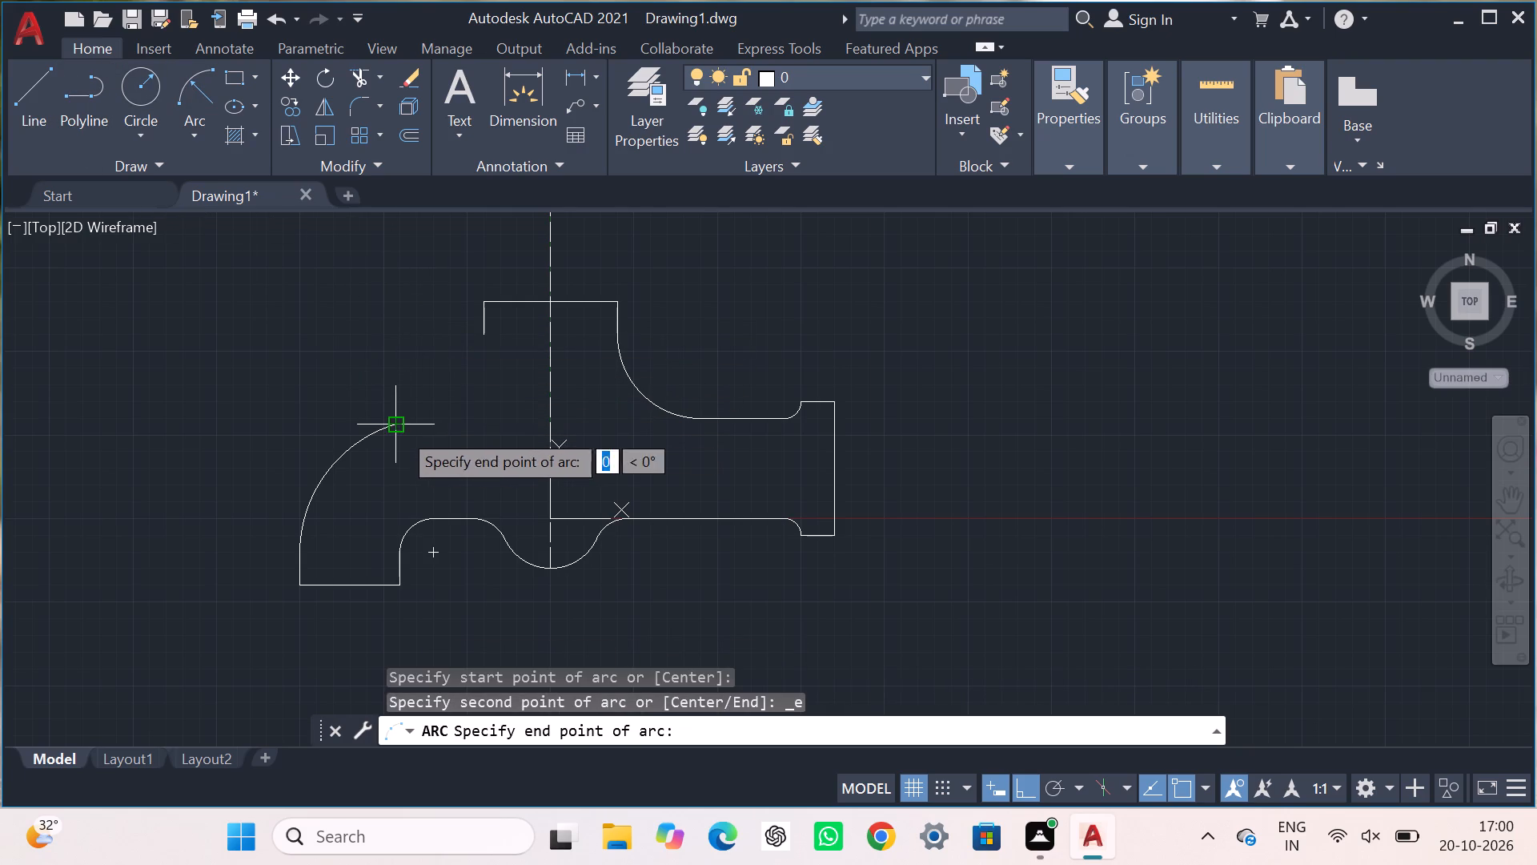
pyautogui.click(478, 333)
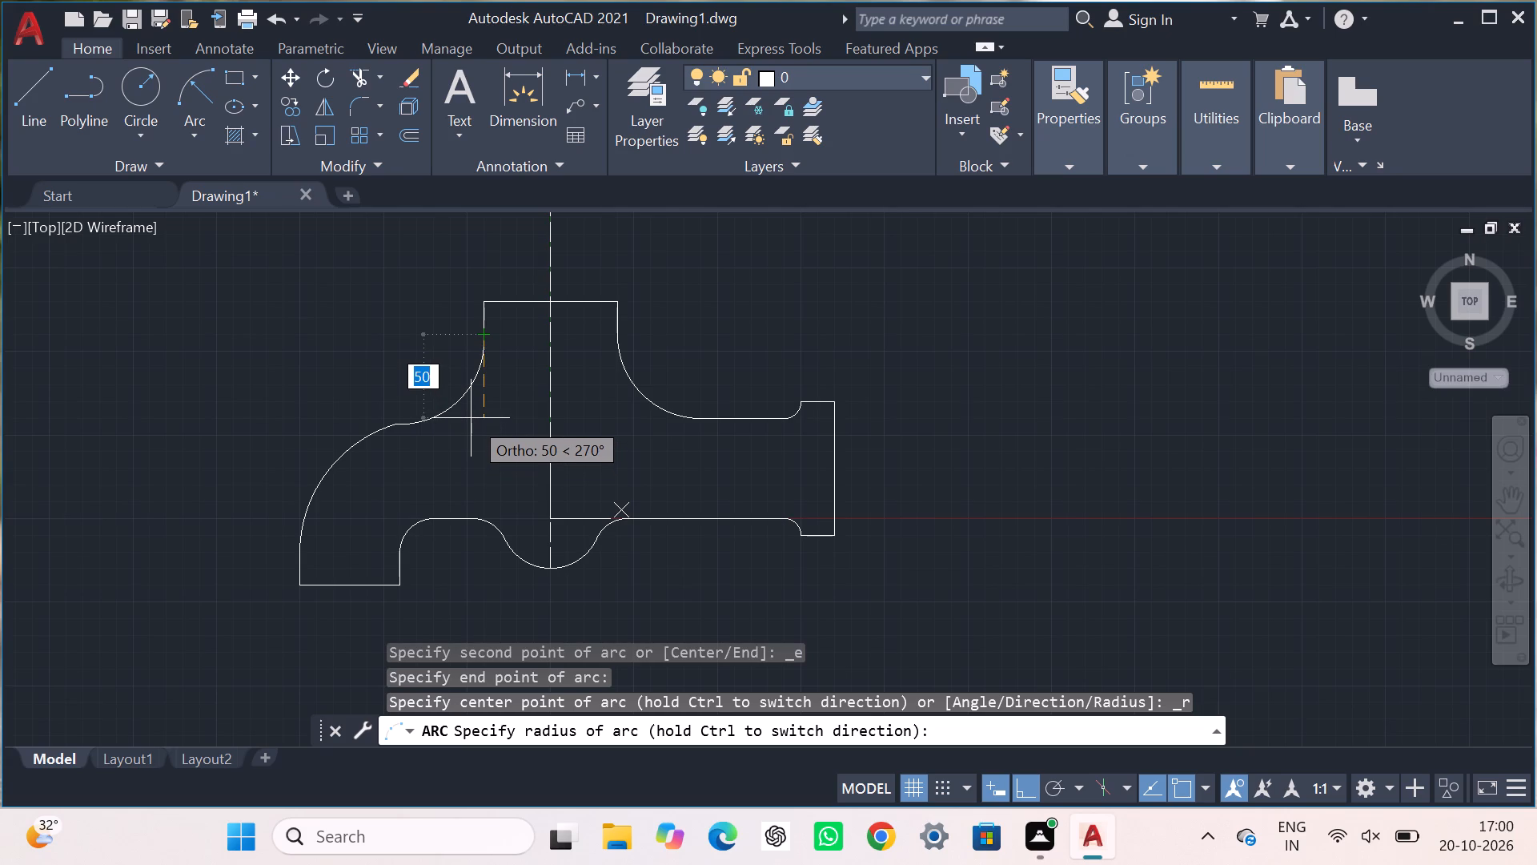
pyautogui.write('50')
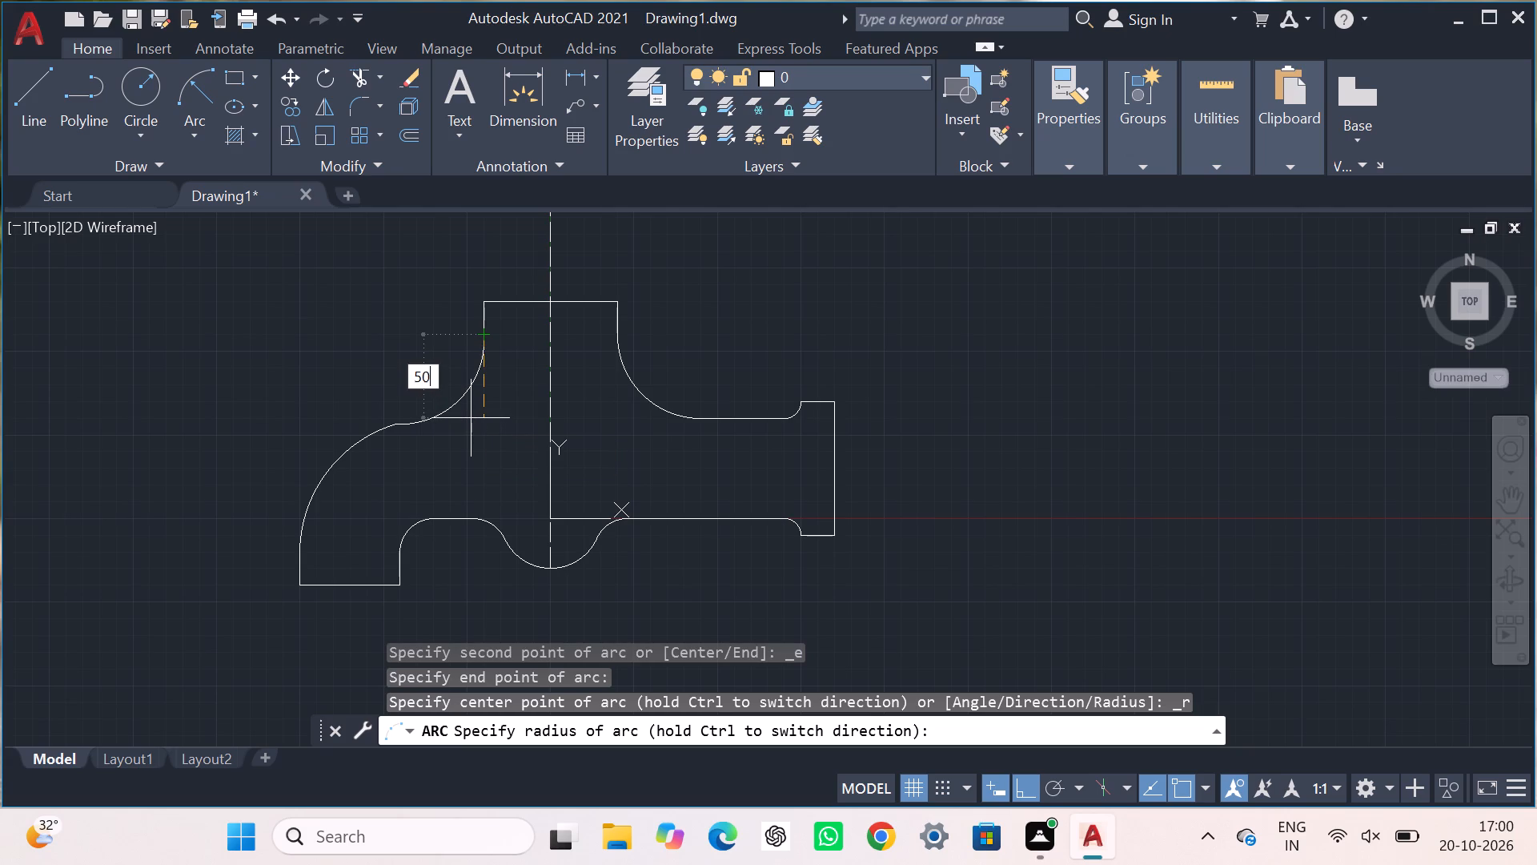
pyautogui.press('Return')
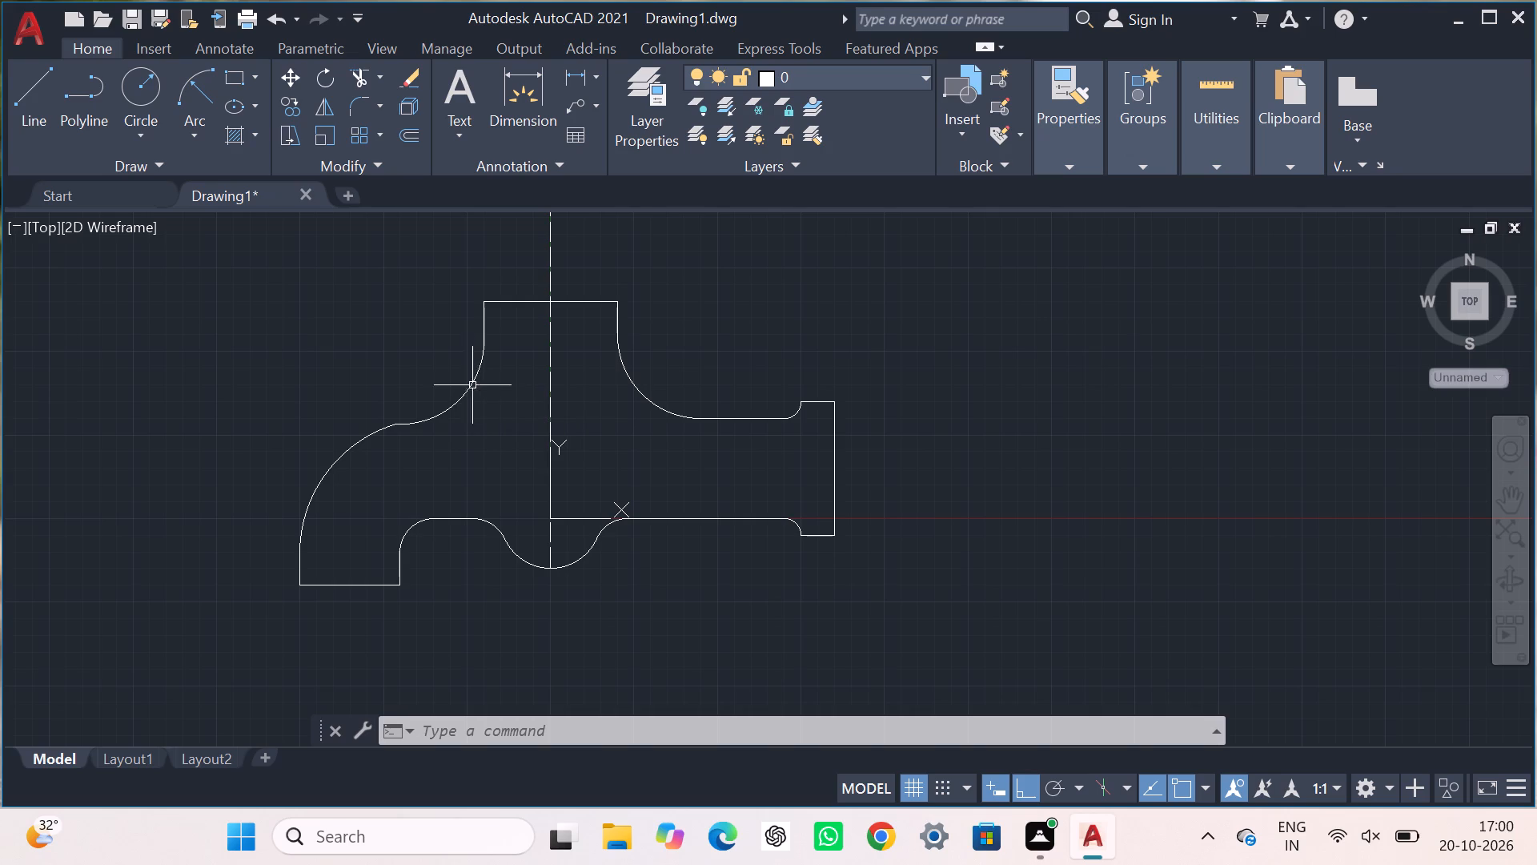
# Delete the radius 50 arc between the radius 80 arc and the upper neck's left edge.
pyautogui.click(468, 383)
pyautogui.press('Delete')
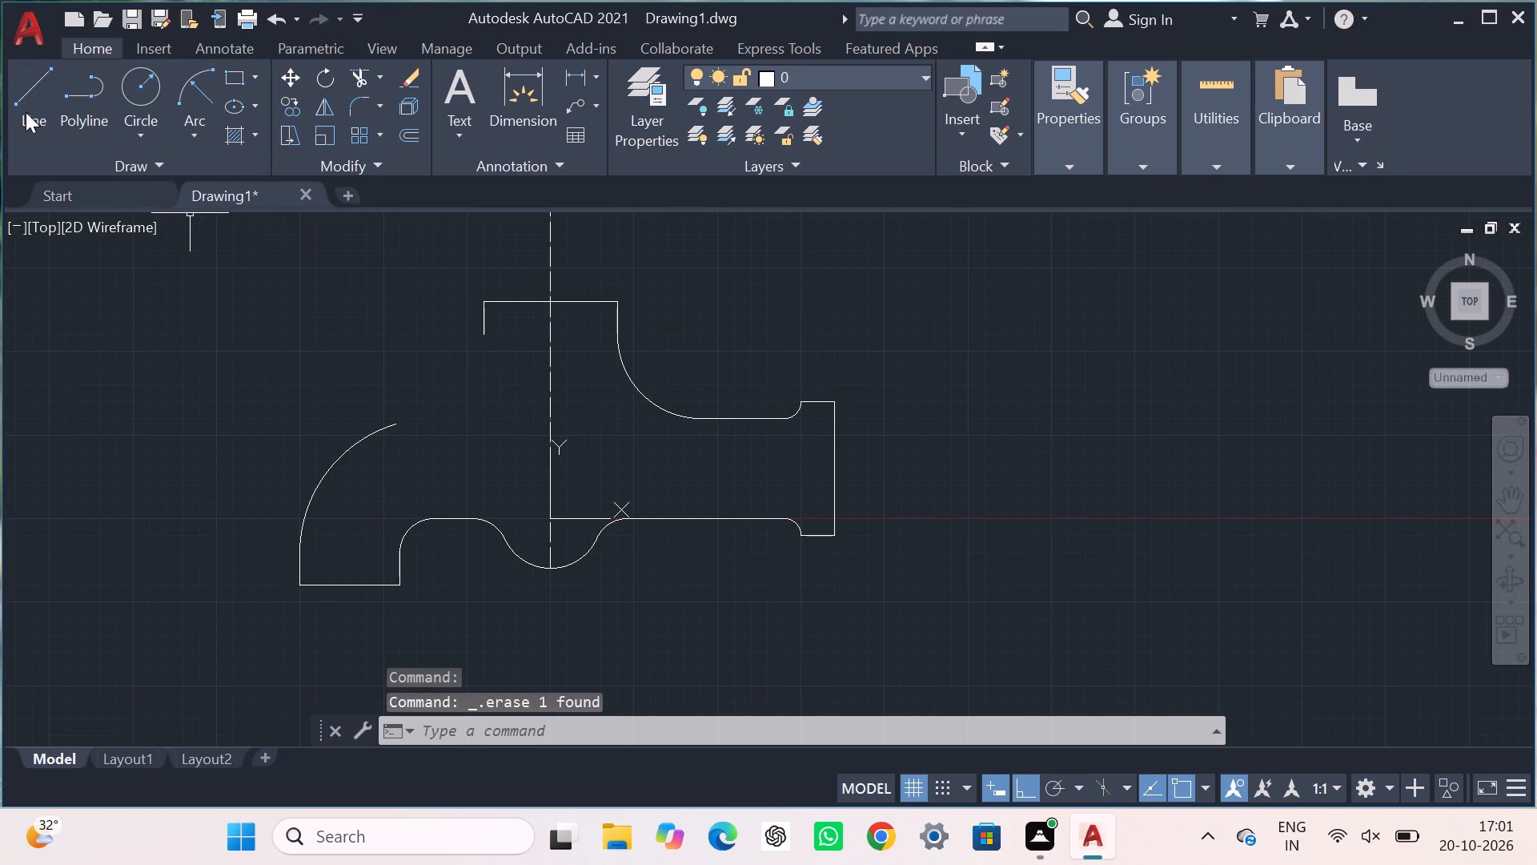
# Draw a horizontal line from the radius 80 arc's upper end to below the neck's left edge, continuing vertically up to that edge's lower end.
pyautogui.click(30, 85)
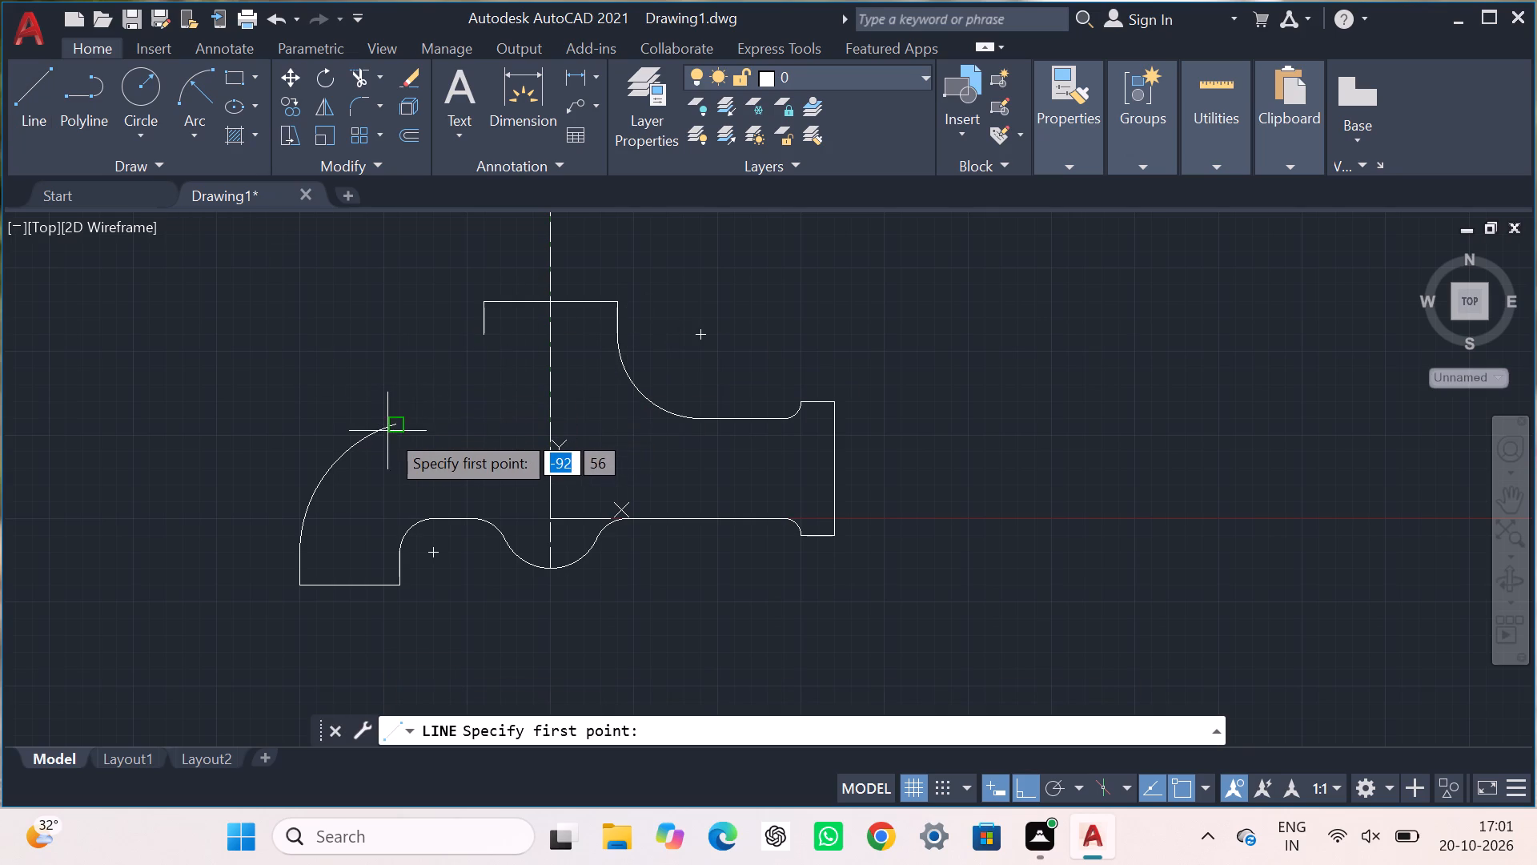
pyautogui.click(391, 428)
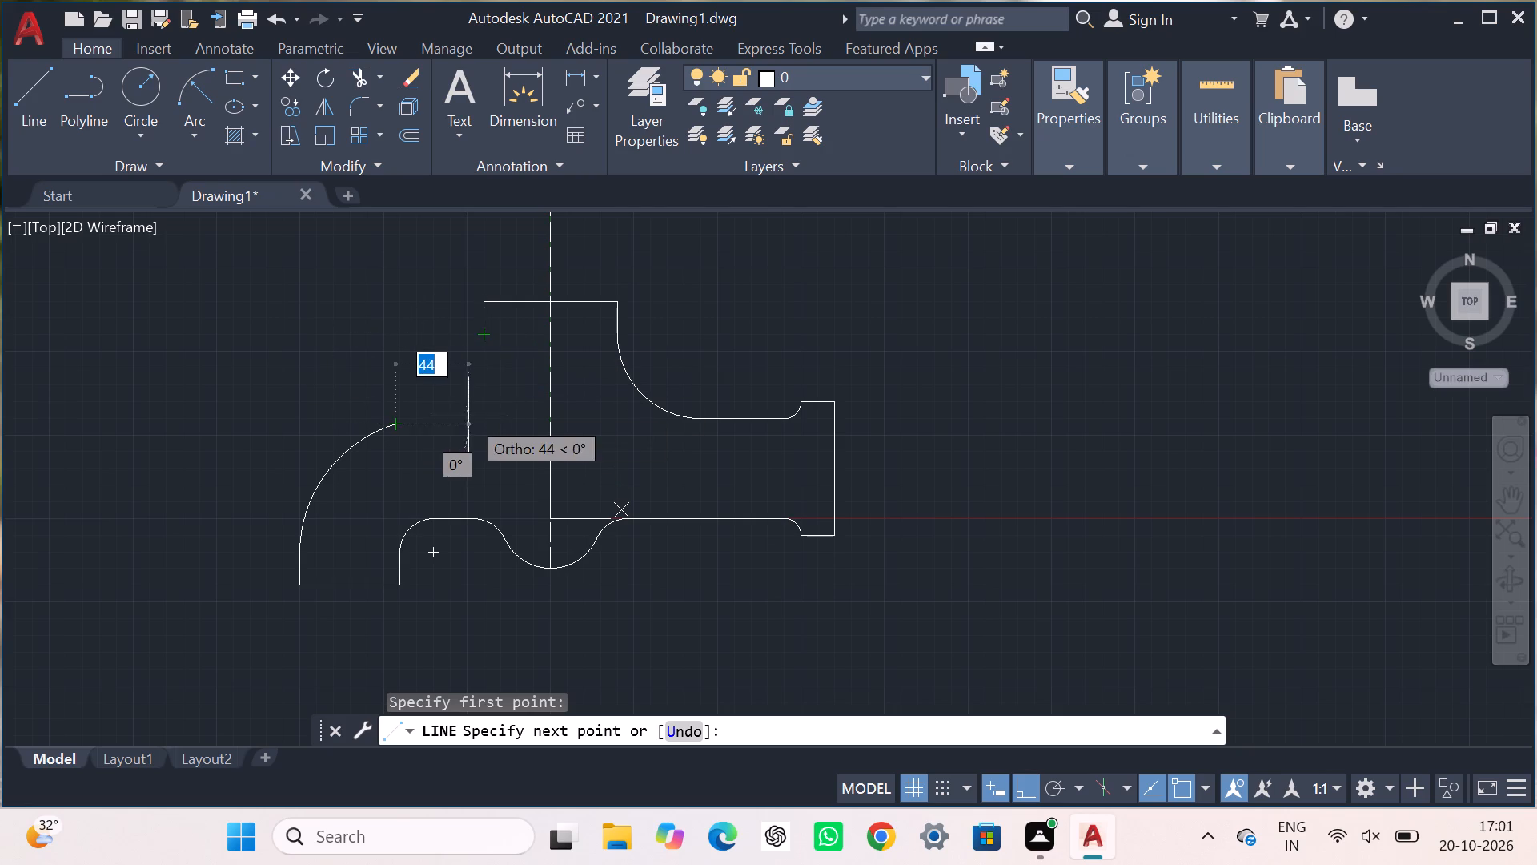
pyautogui.click(484, 426)
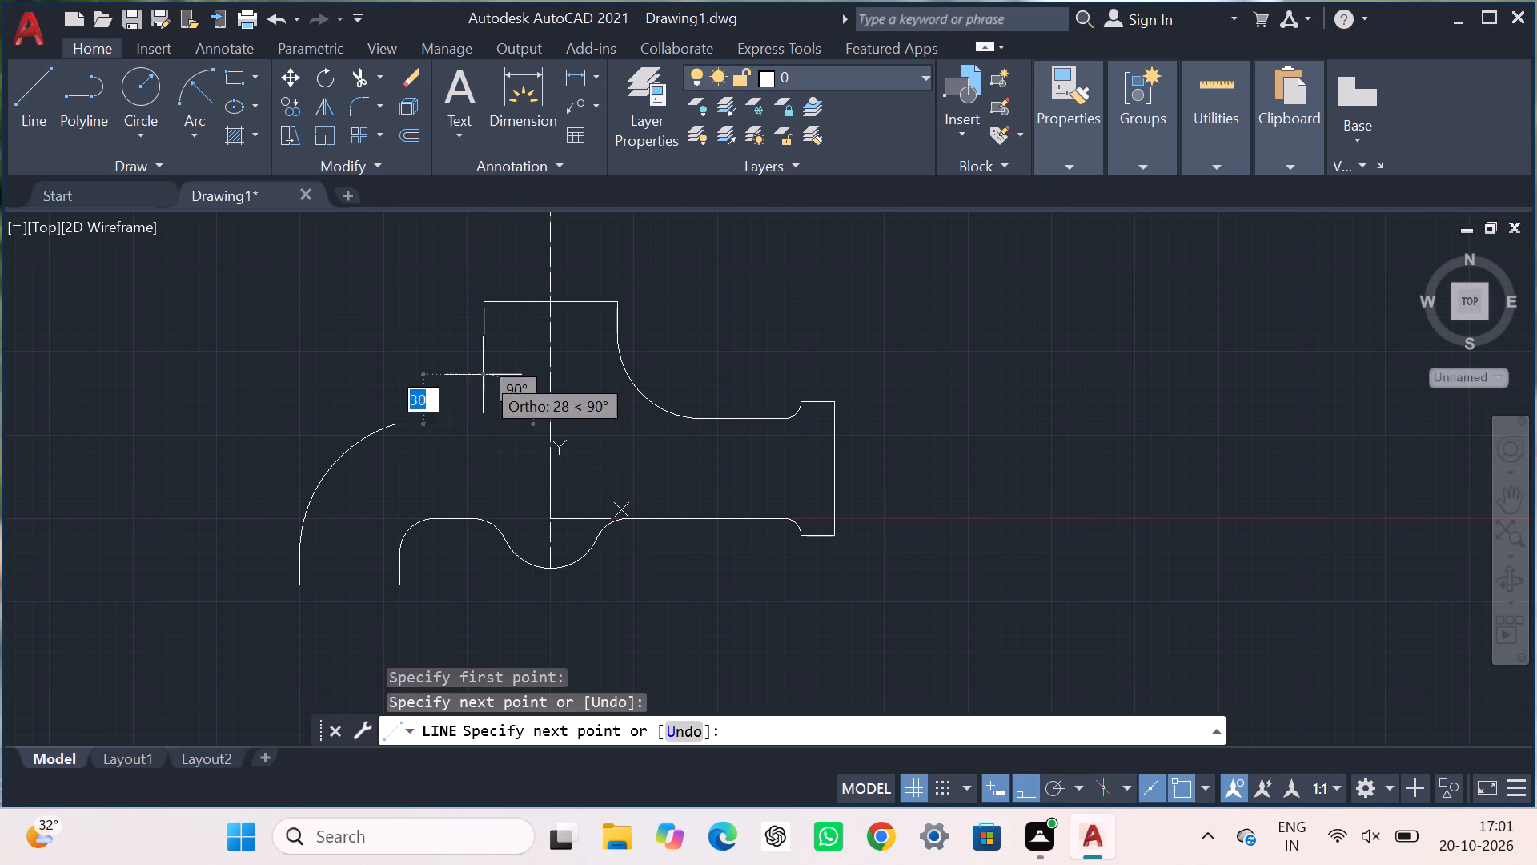
pyautogui.click(488, 337)
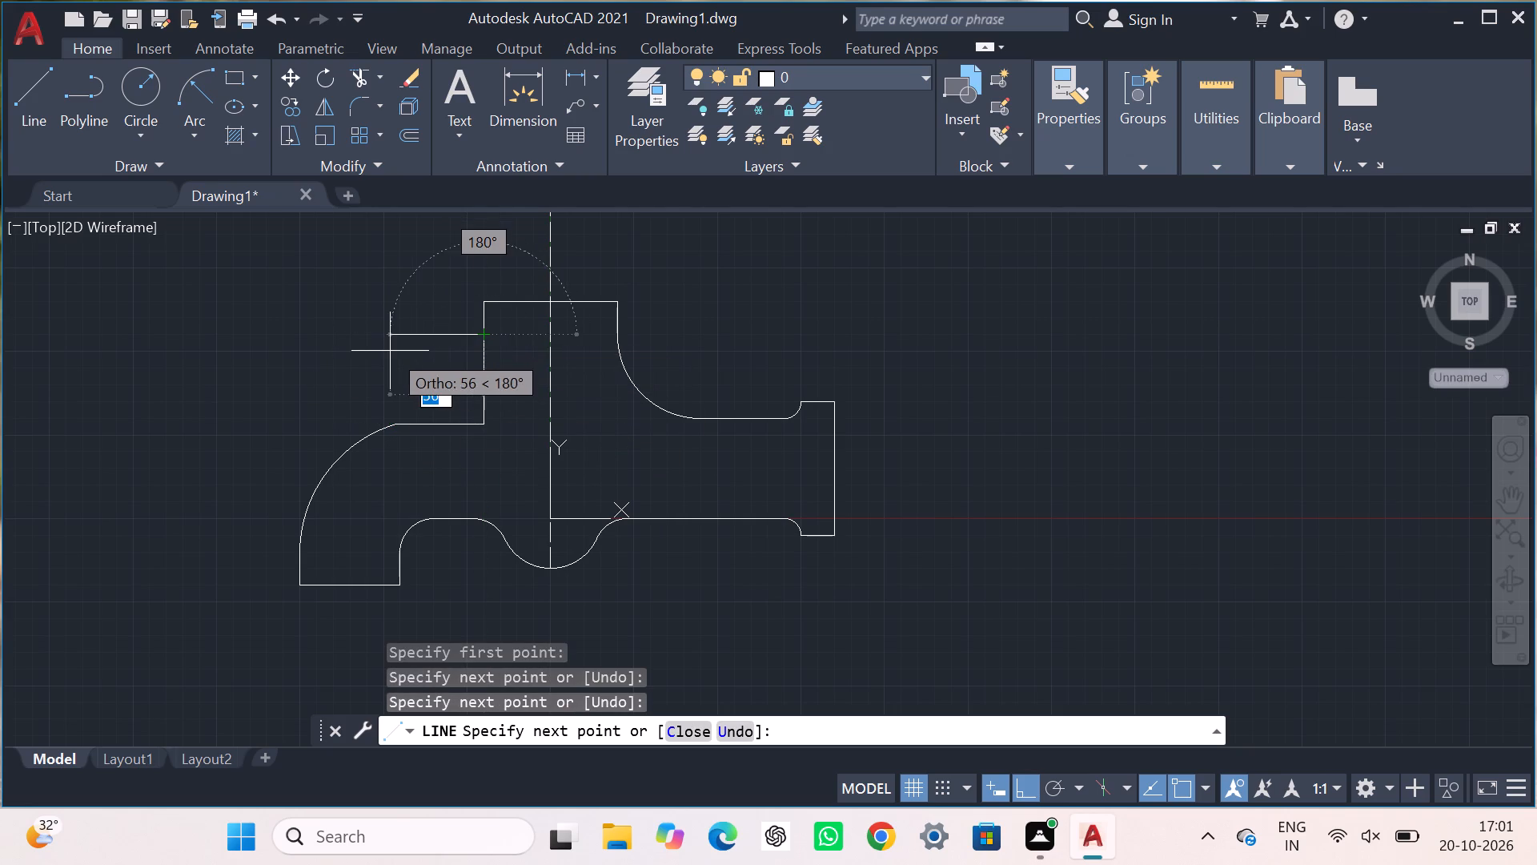
pyautogui.press('Escape')
pyautogui.press('Escape')
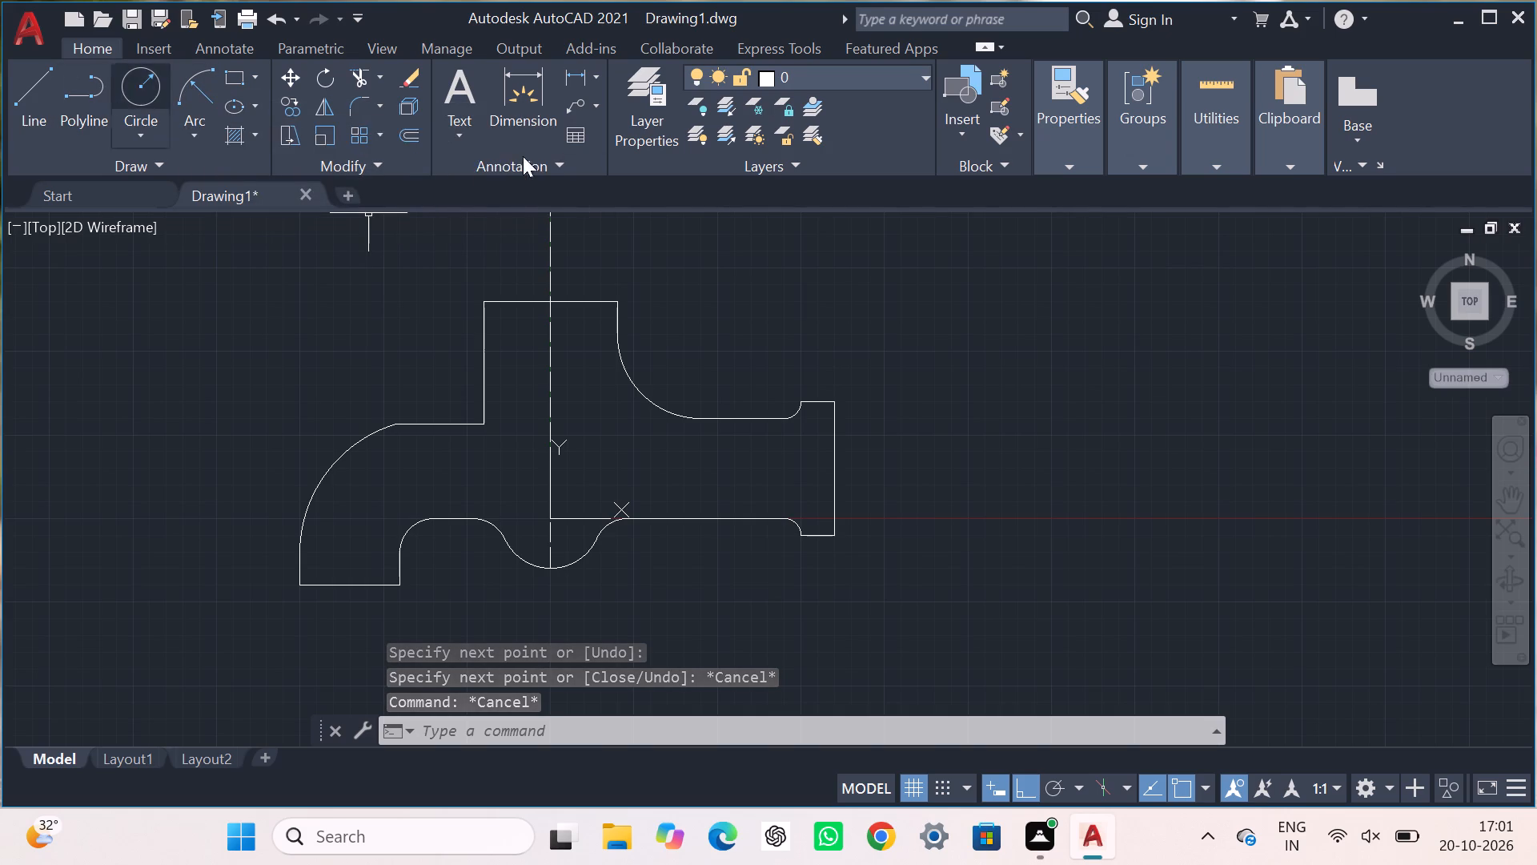
# Fillet the corner between the new horizontal line and the neck's left vertical line with radius 50.
pyautogui.click(348, 104)
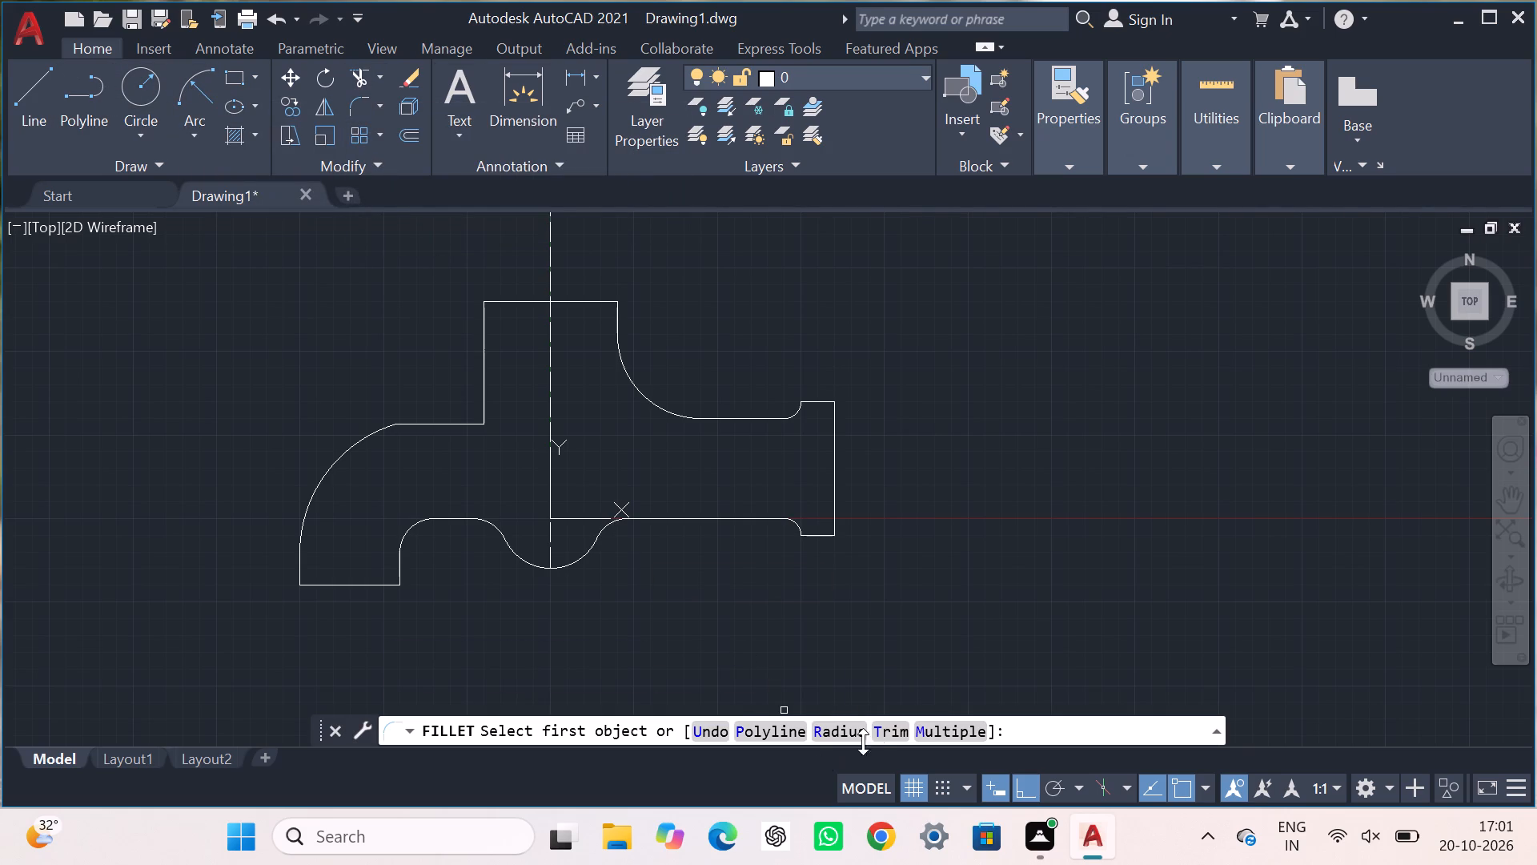
pyautogui.click(855, 731)
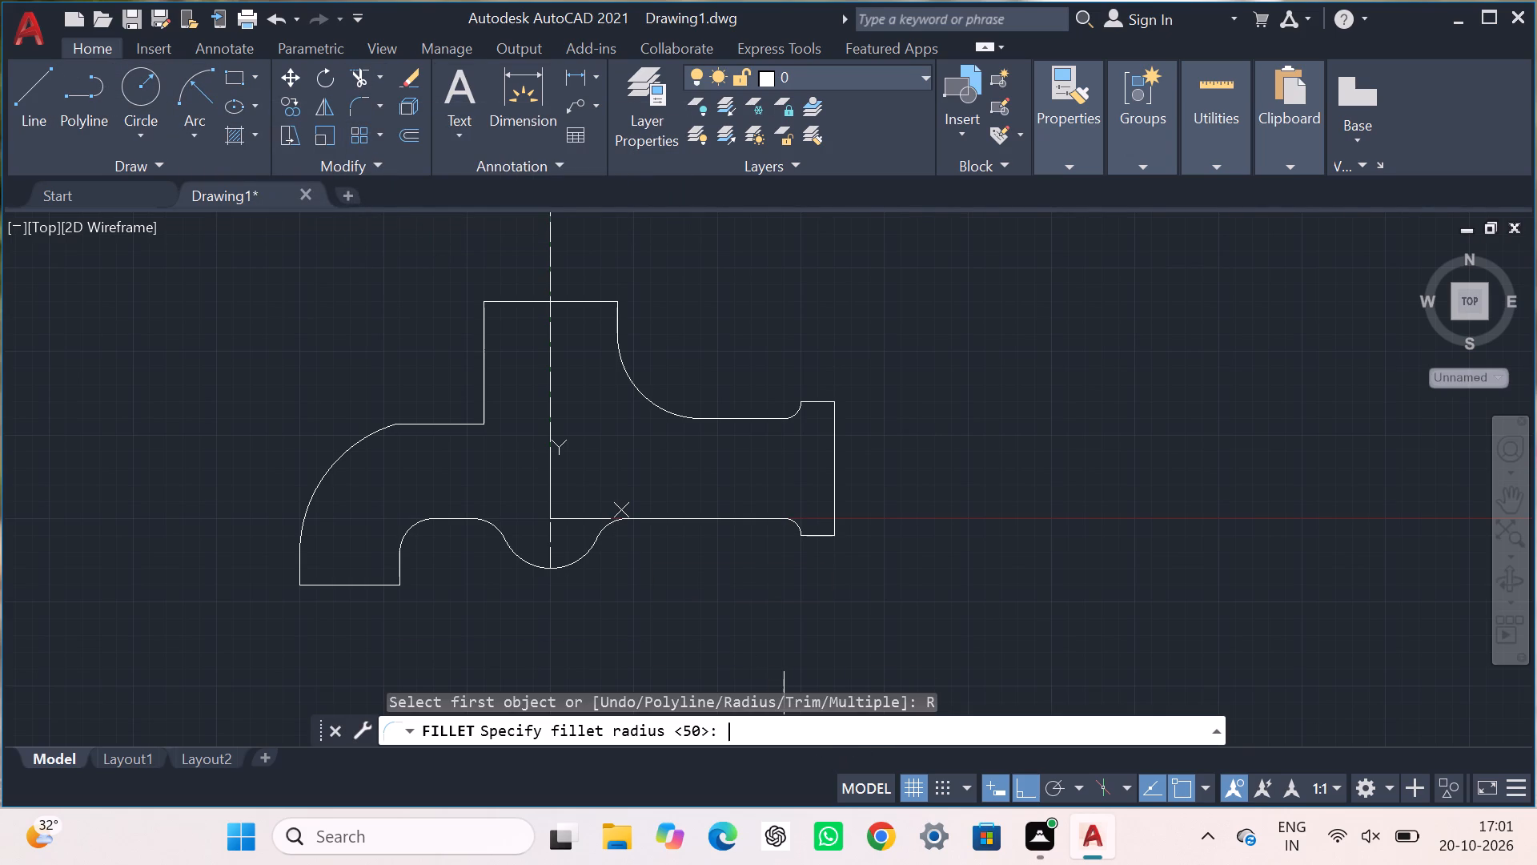
pyautogui.write('50')
pyautogui.press('Return')
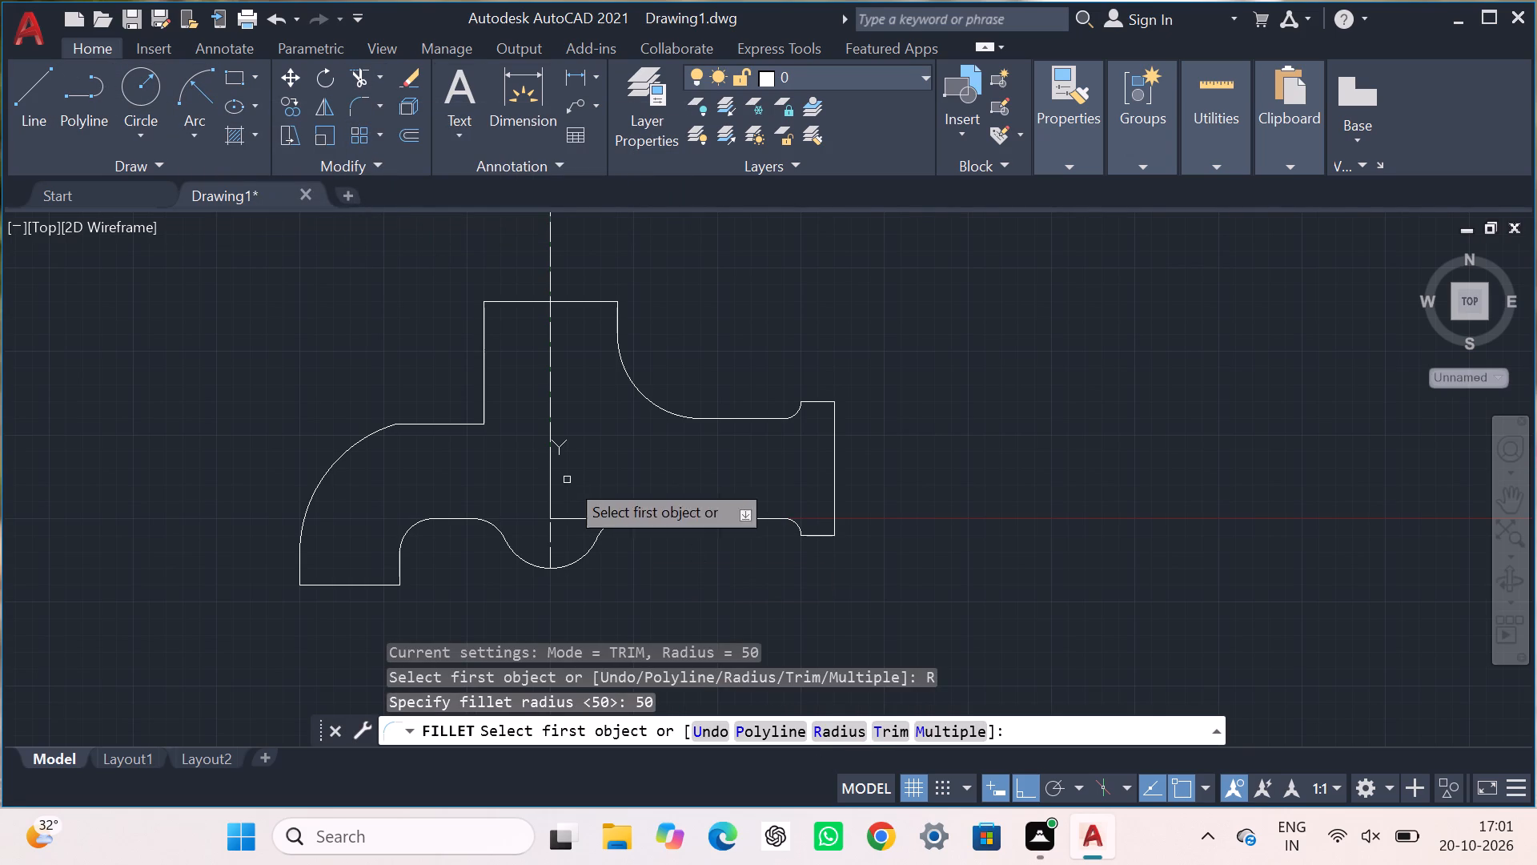
pyautogui.click(420, 423)
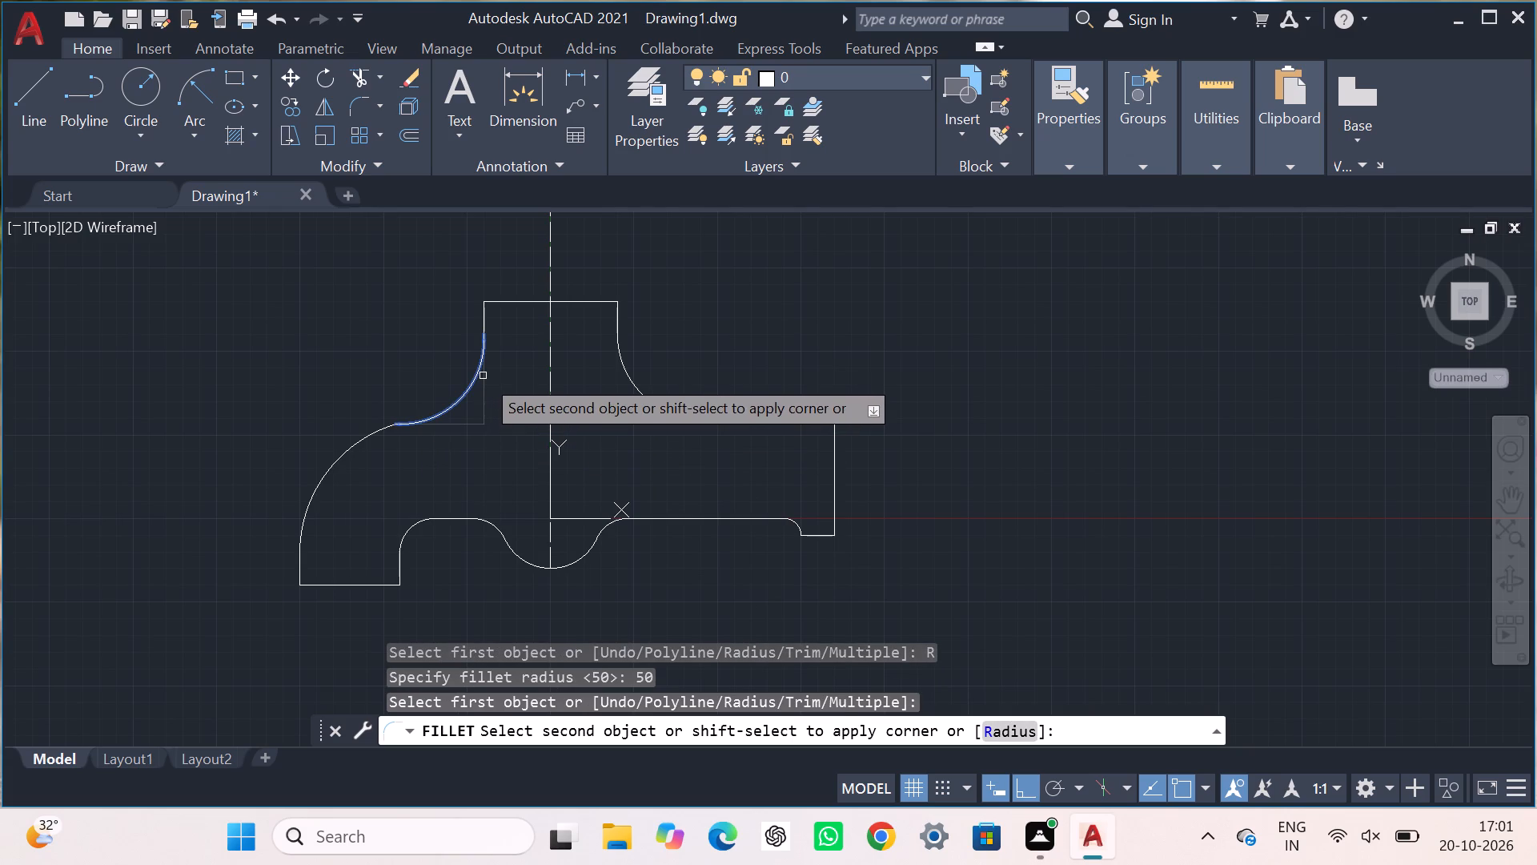
pyautogui.click(483, 376)
pyautogui.click(1119, 436)
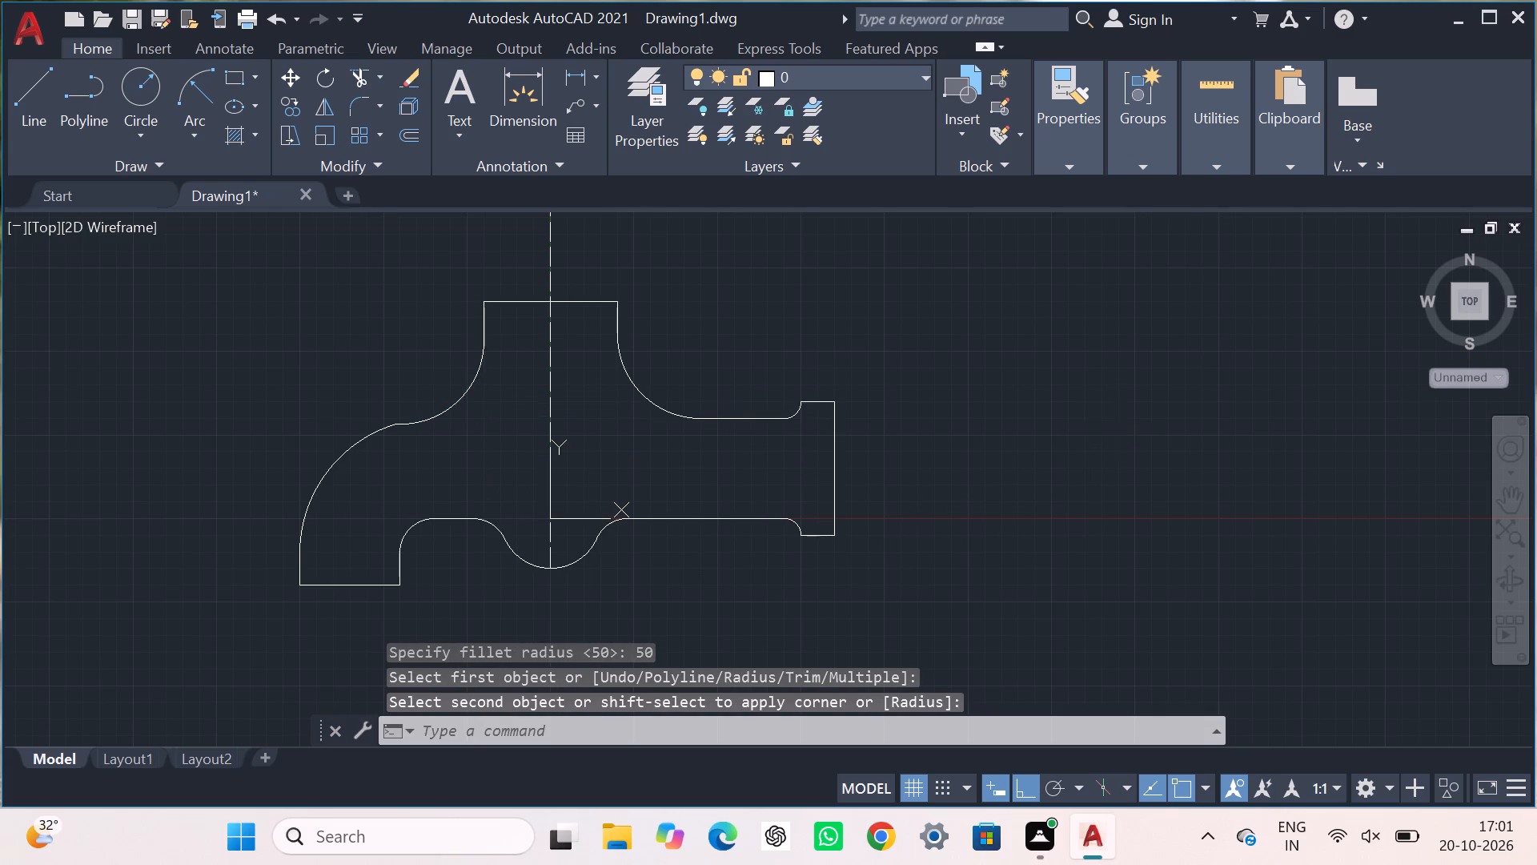
pyautogui.click(1057, 513)
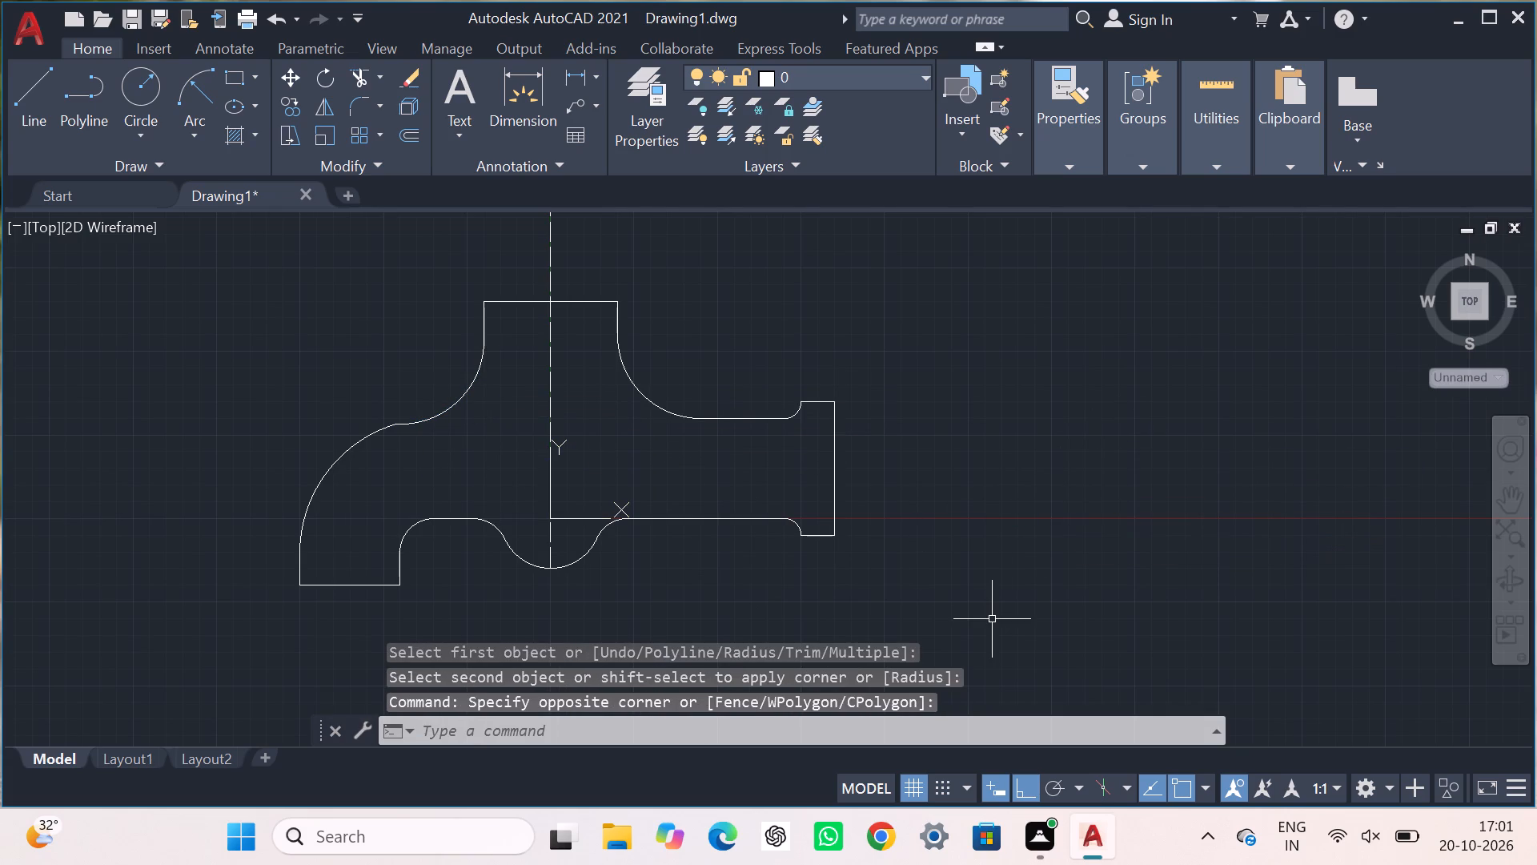
pyautogui.press('Escape')
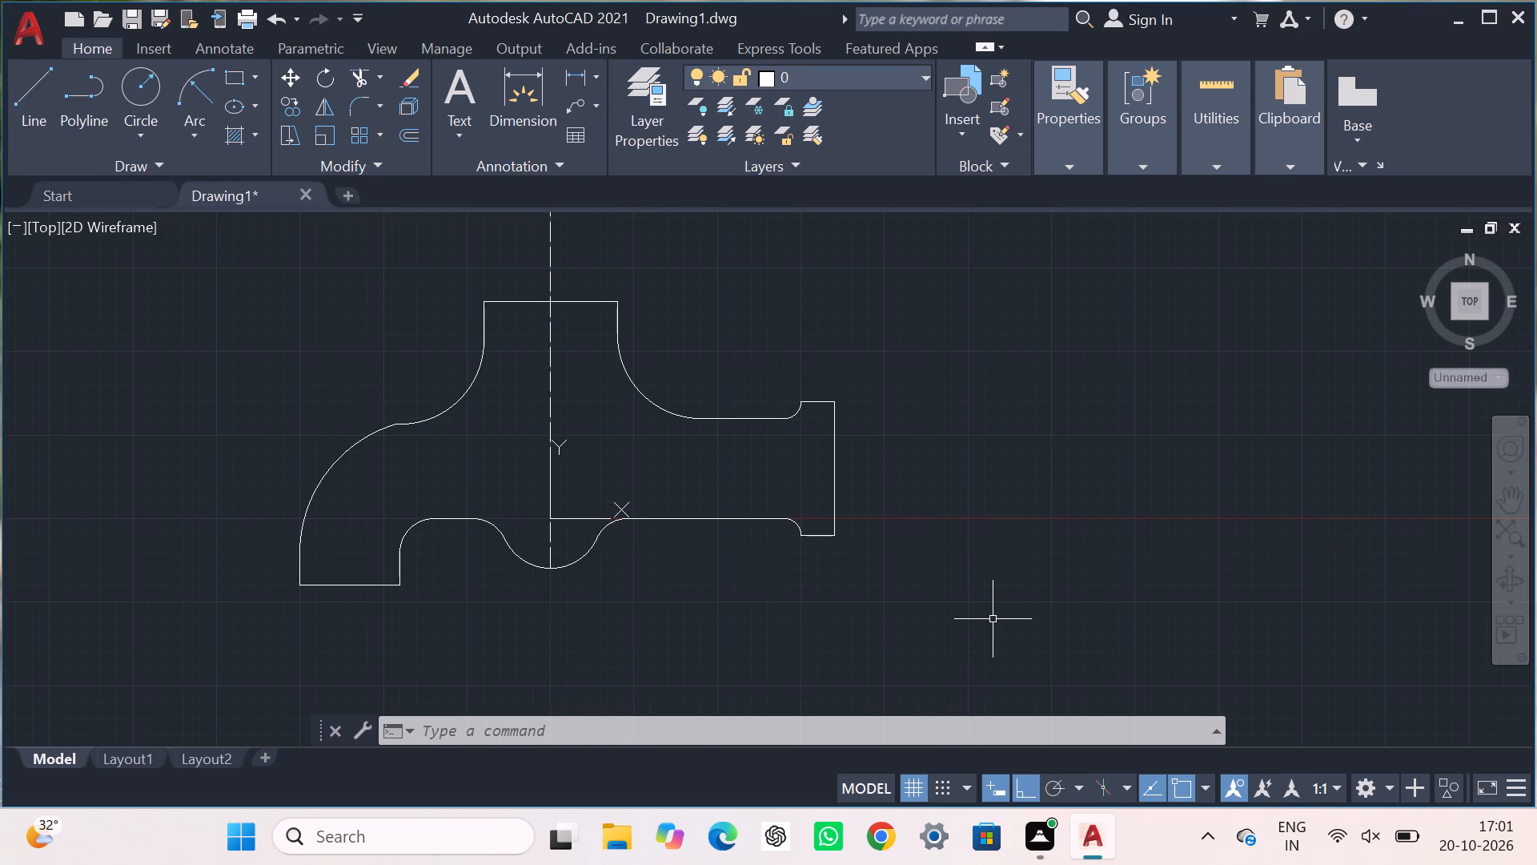
# Draw a horizontal line about 231 long from the midpoint of the right flange's outer edge leftward into the profile.
pyautogui.click(39, 79)
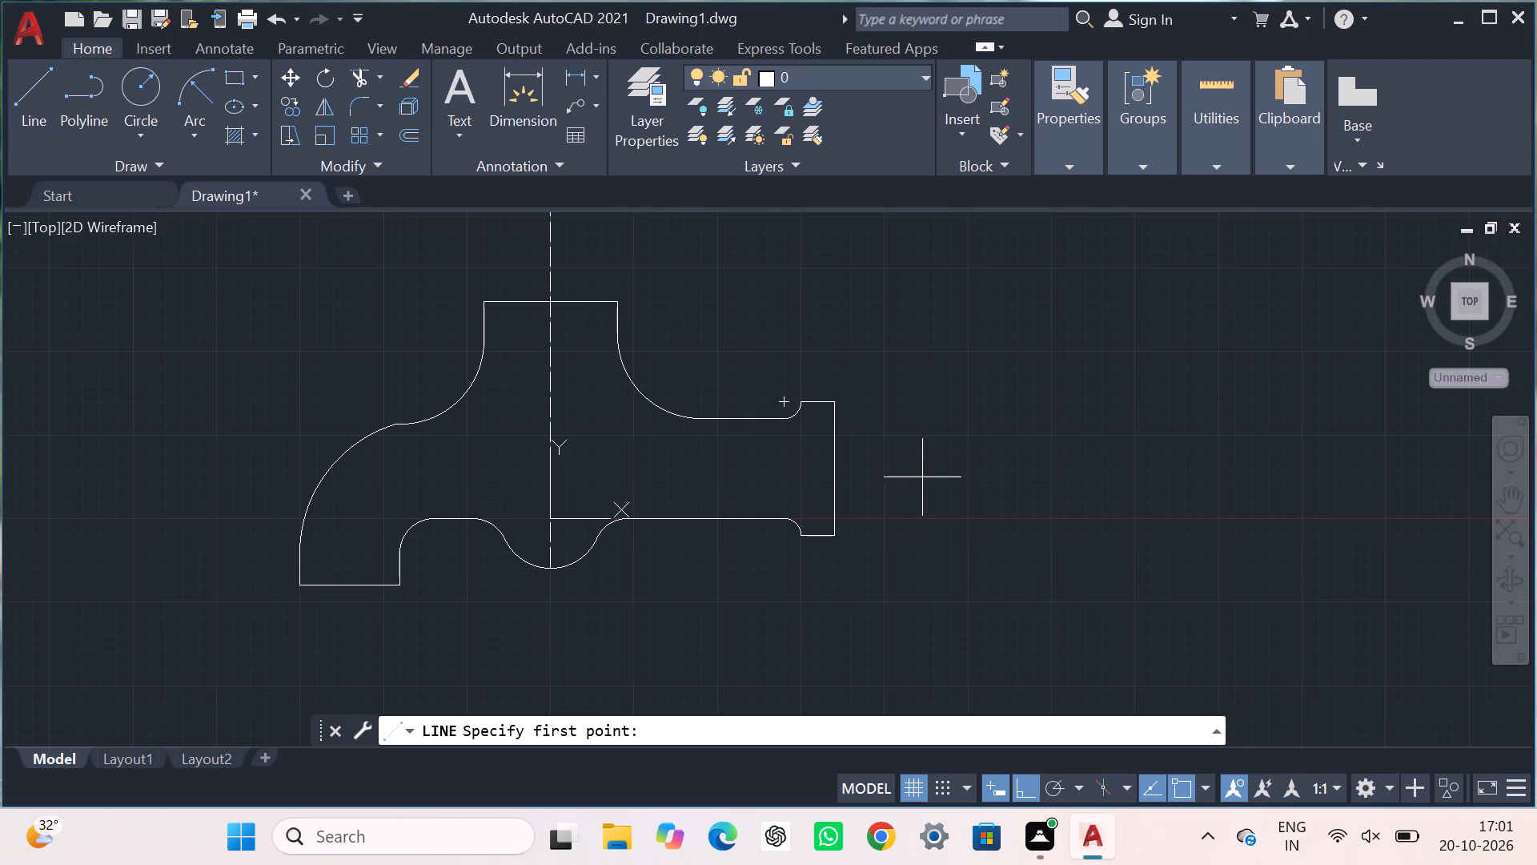
pyautogui.click(833, 474)
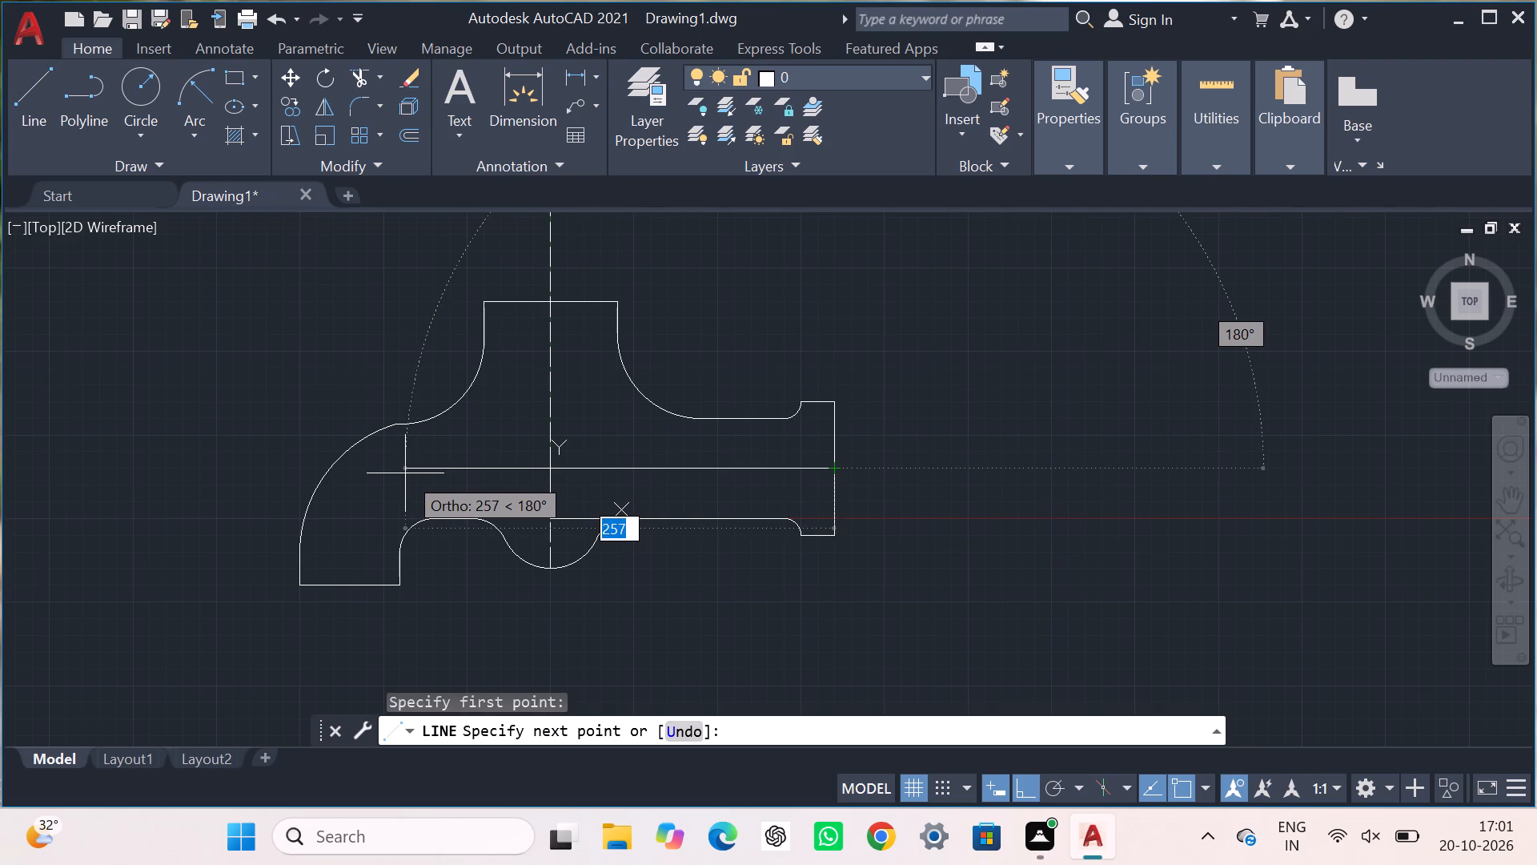
pyautogui.click(447, 477)
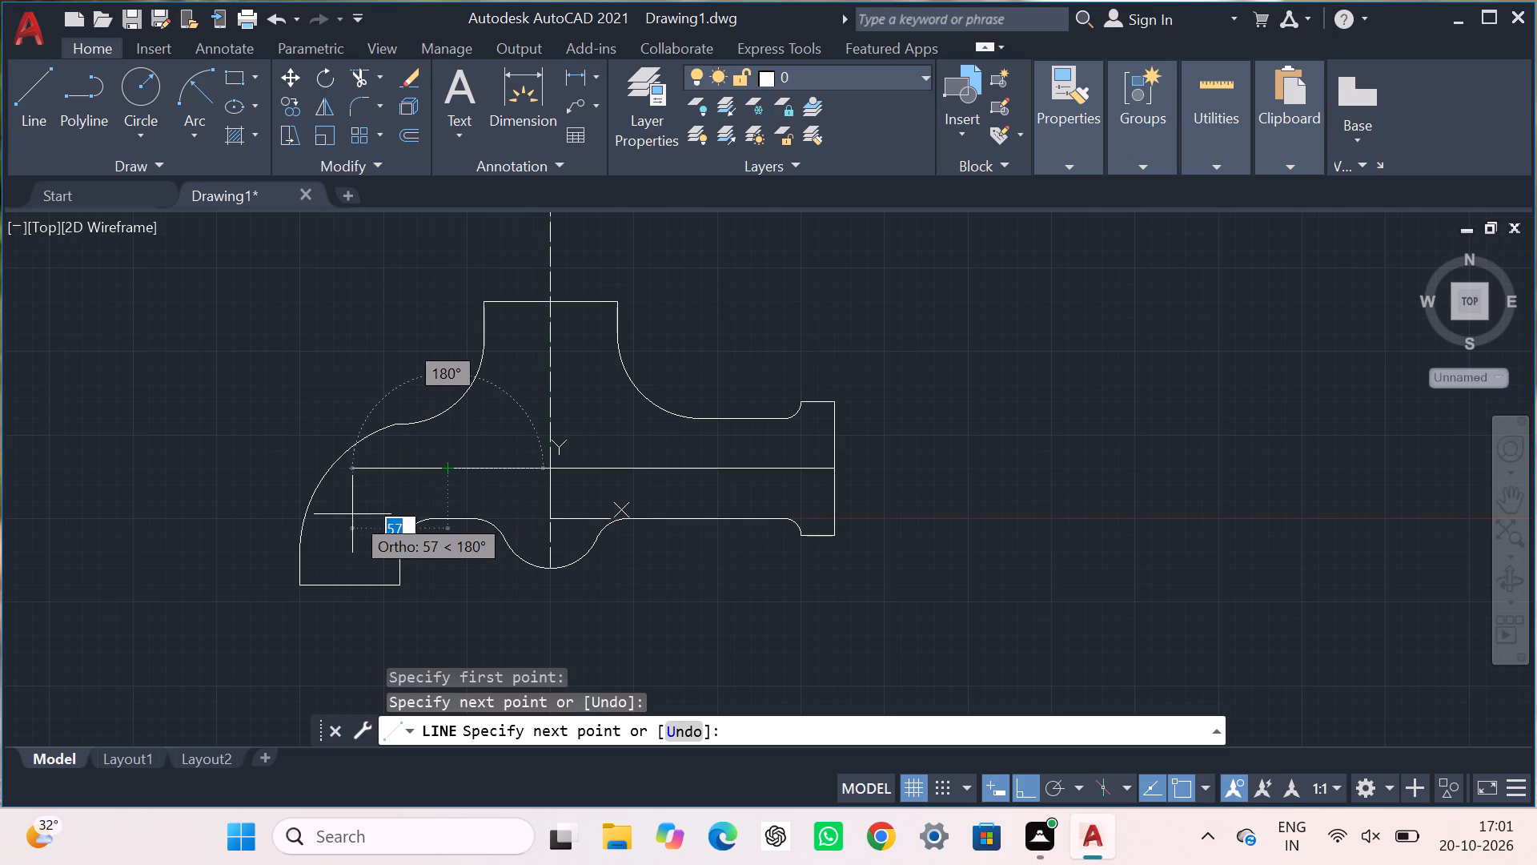
# Draw a line from the bottom-left edge's midpoint up about 70 to the horizontal line's level, then about 59 across to its left end.
pyautogui.click(30, 99)
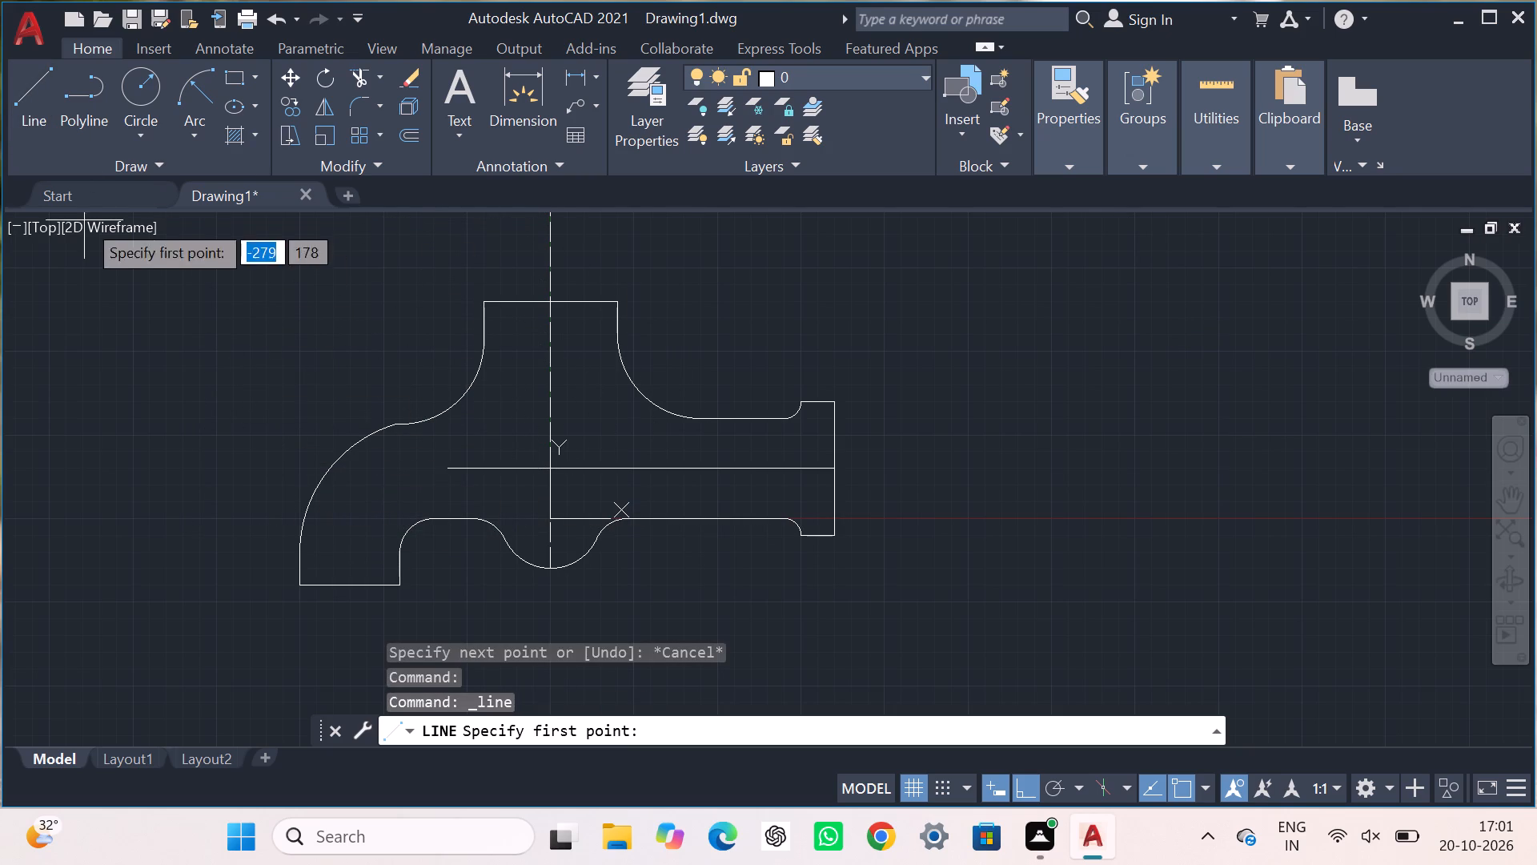
pyautogui.click(30, 97)
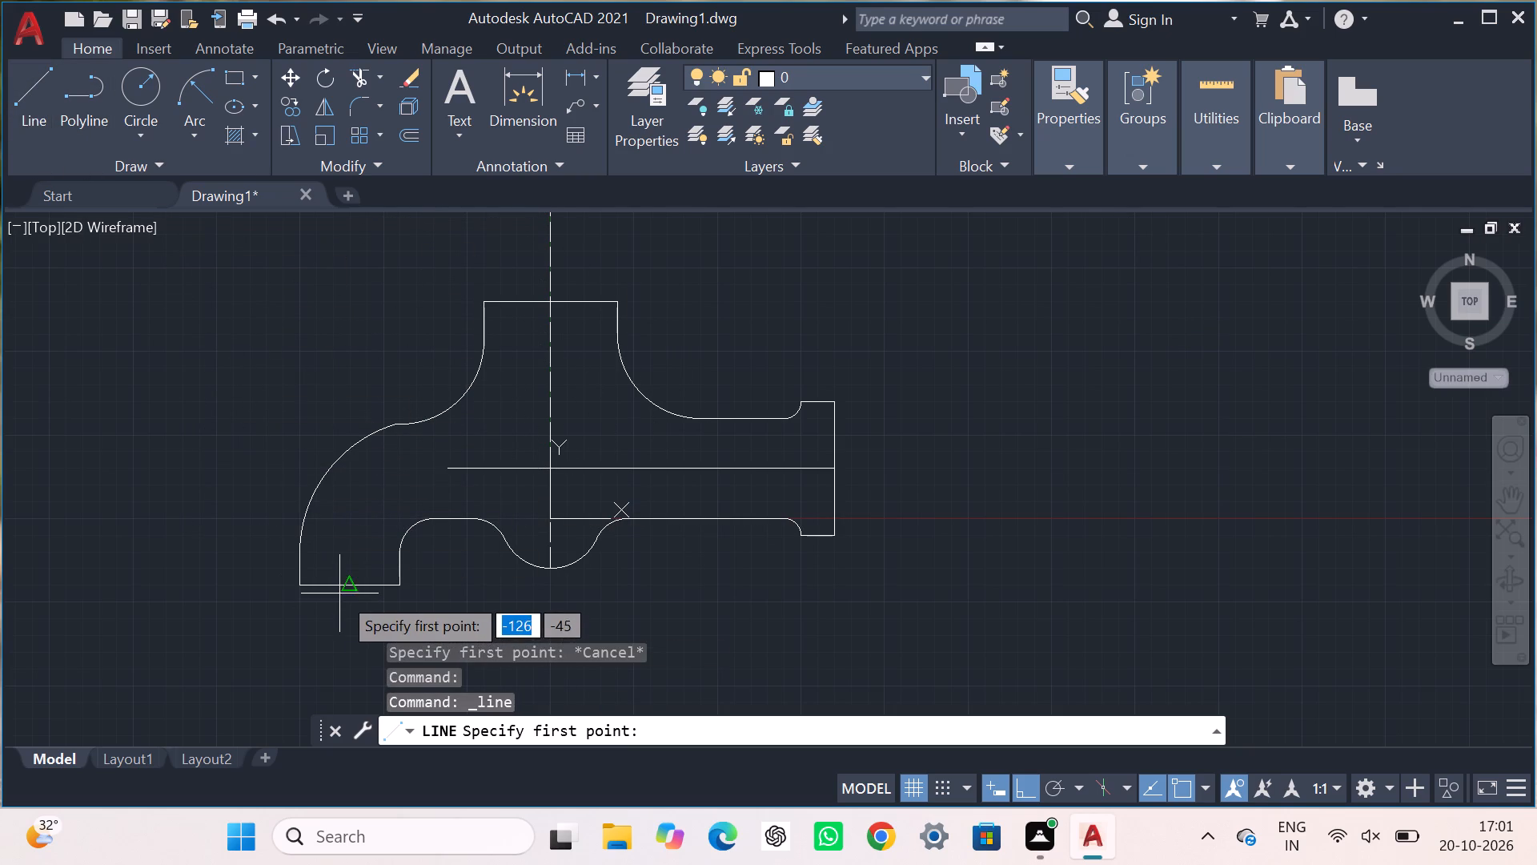
pyautogui.click(346, 589)
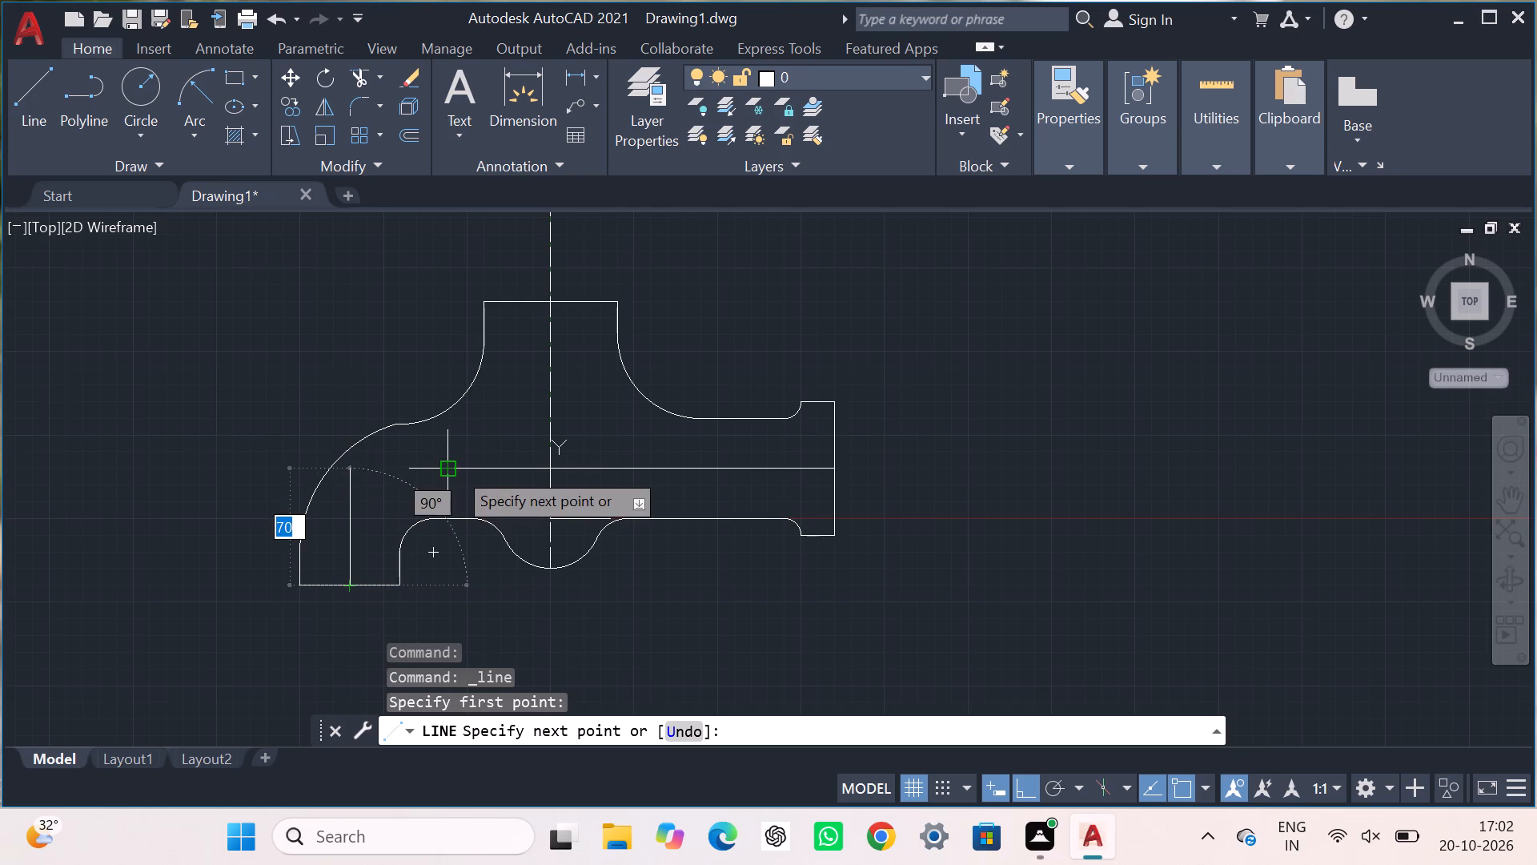
pyautogui.click(349, 469)
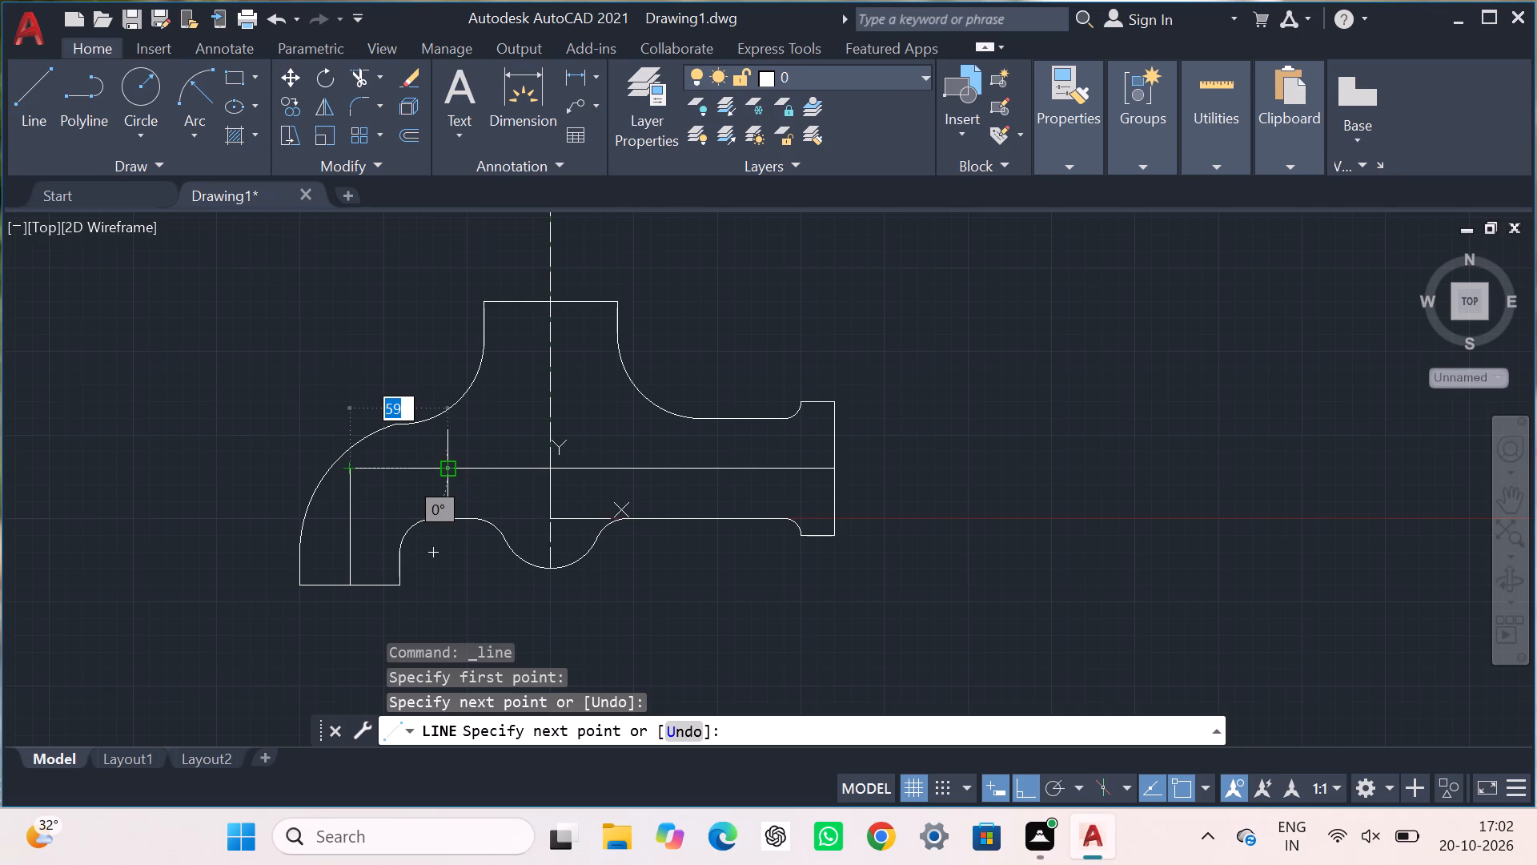
pyautogui.click(447, 468)
pyautogui.press('Escape')
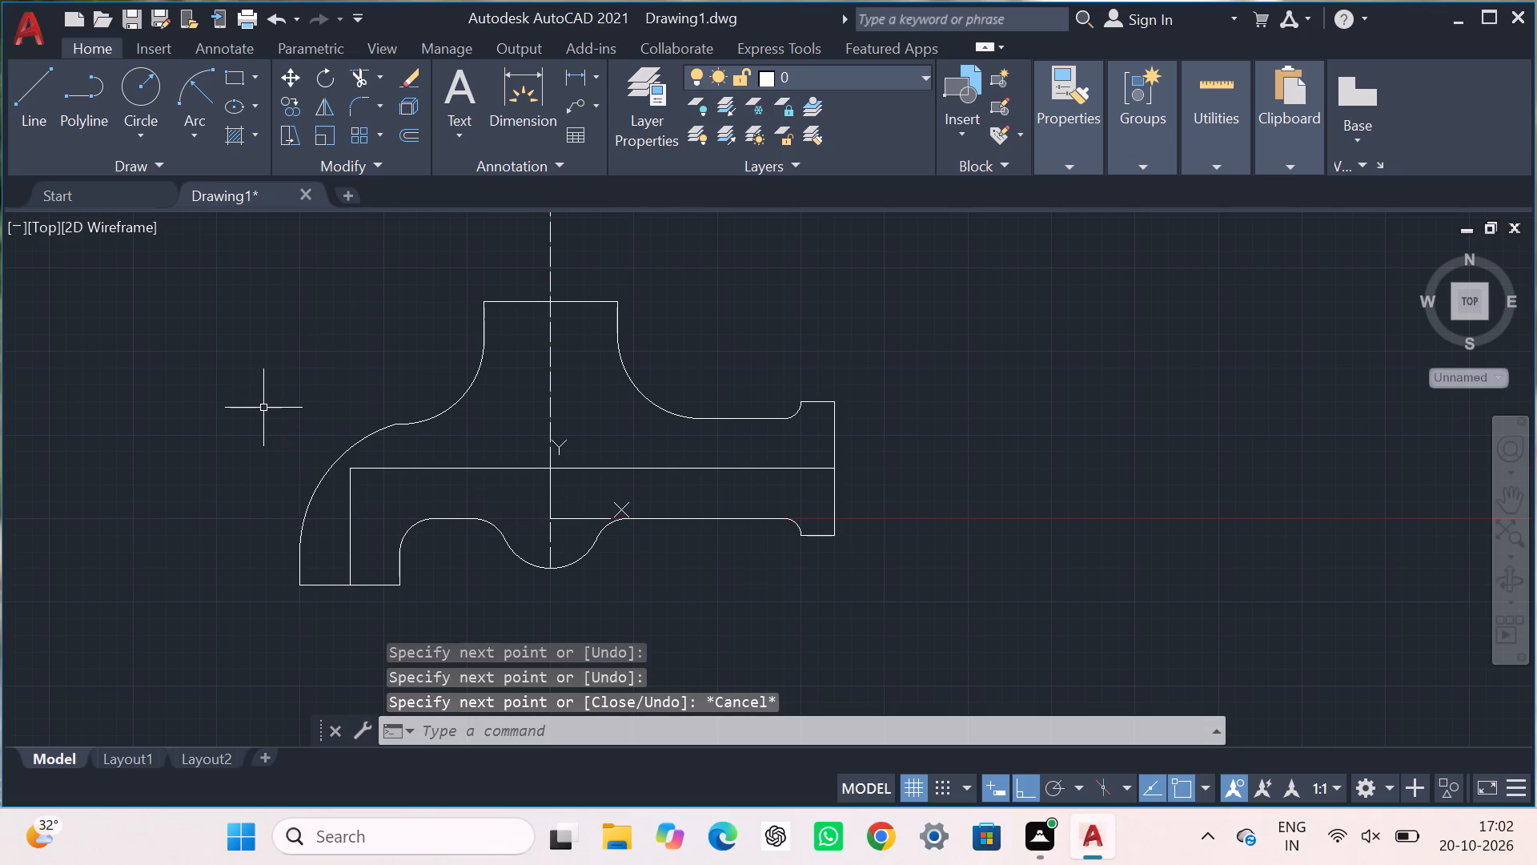
# Delete the long horizontal line between the short inner horizontal segment and the right flange's outer edge.
pyautogui.click(534, 465)
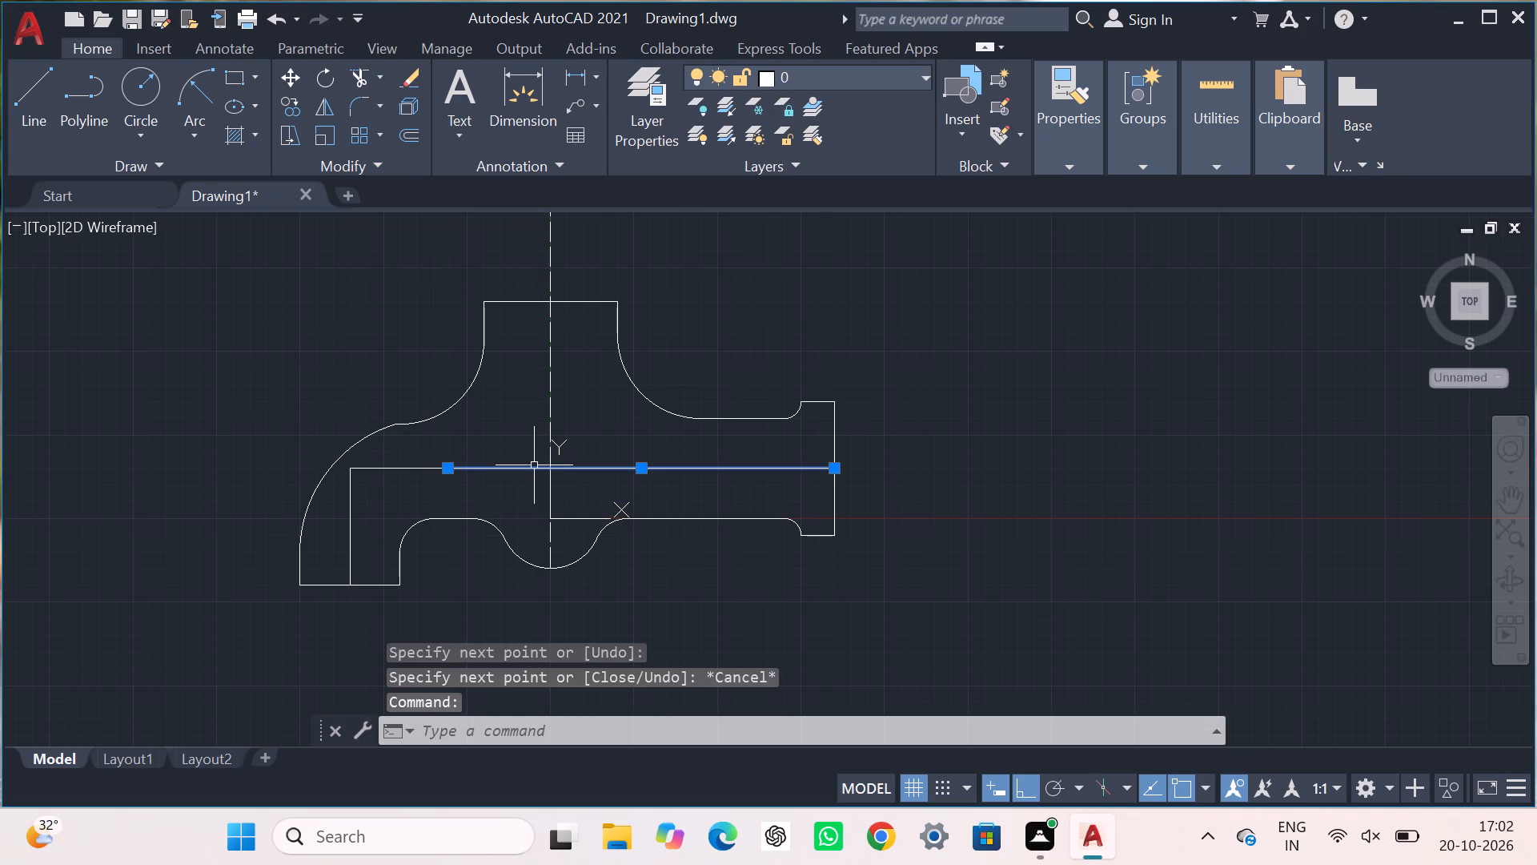
pyautogui.press('Delete')
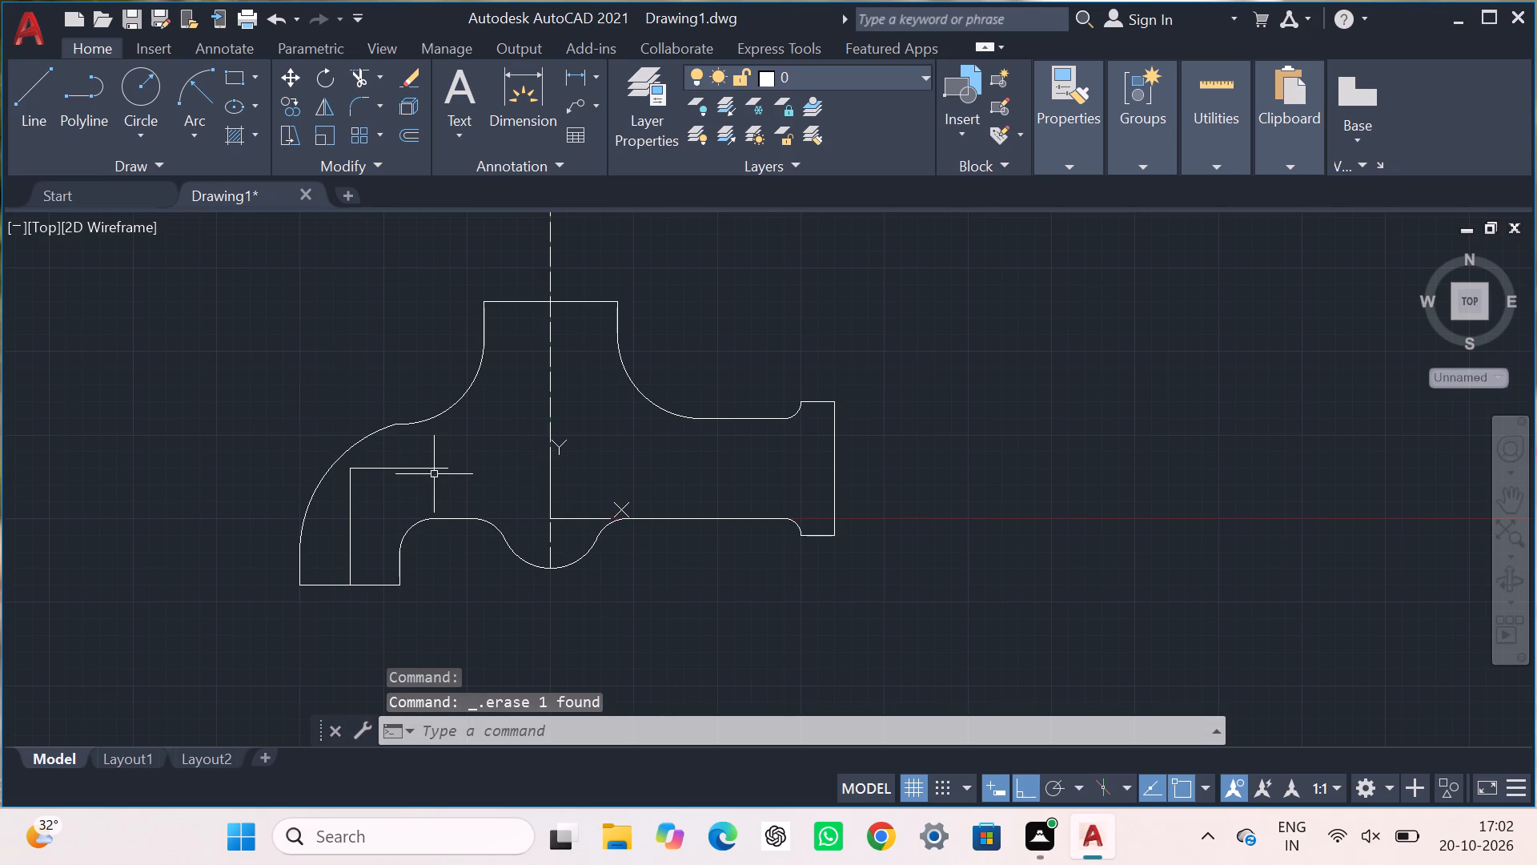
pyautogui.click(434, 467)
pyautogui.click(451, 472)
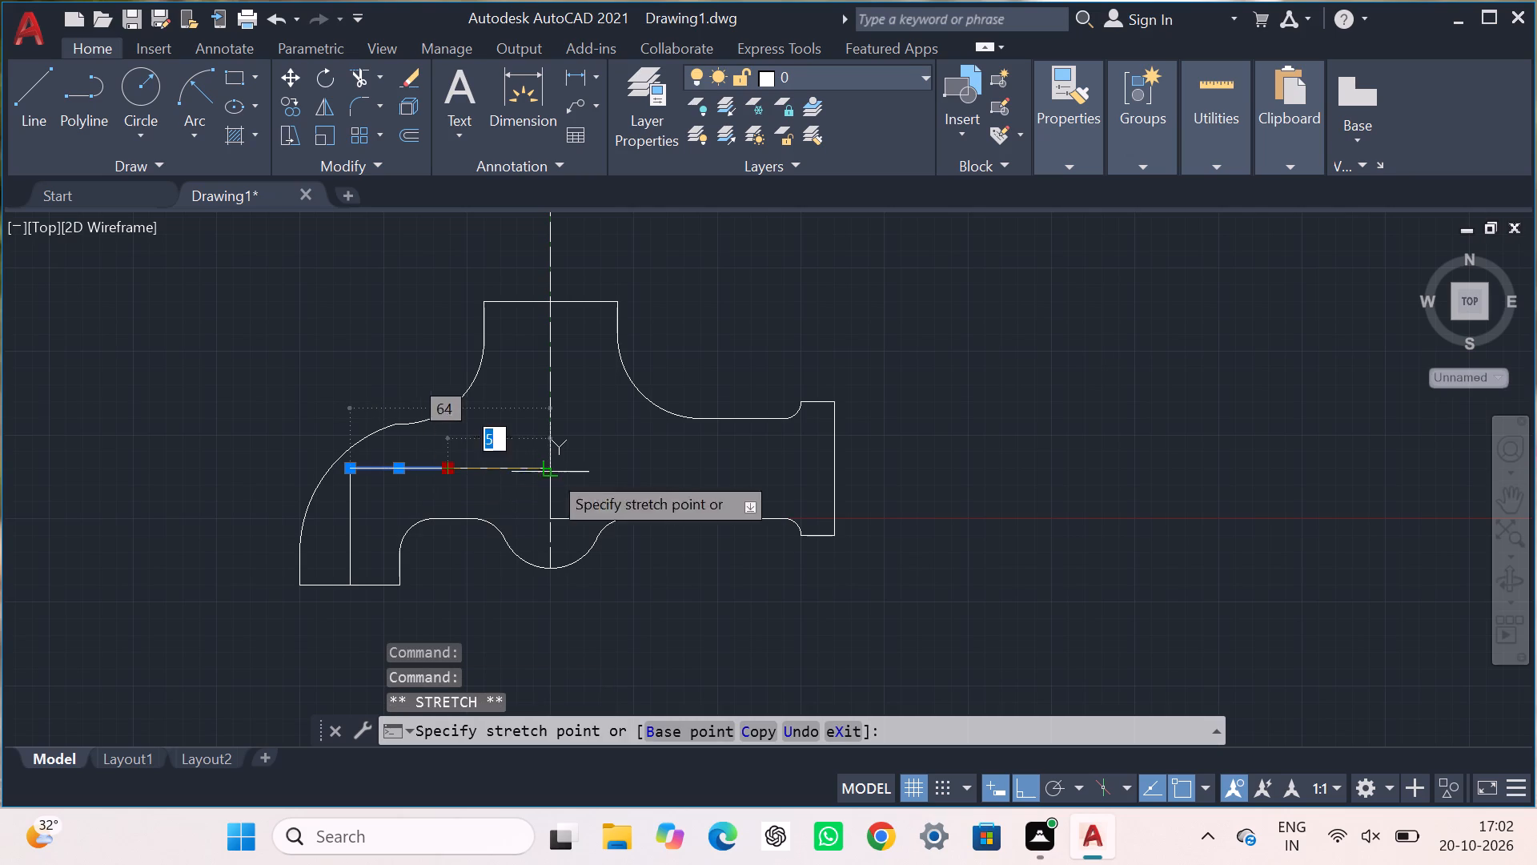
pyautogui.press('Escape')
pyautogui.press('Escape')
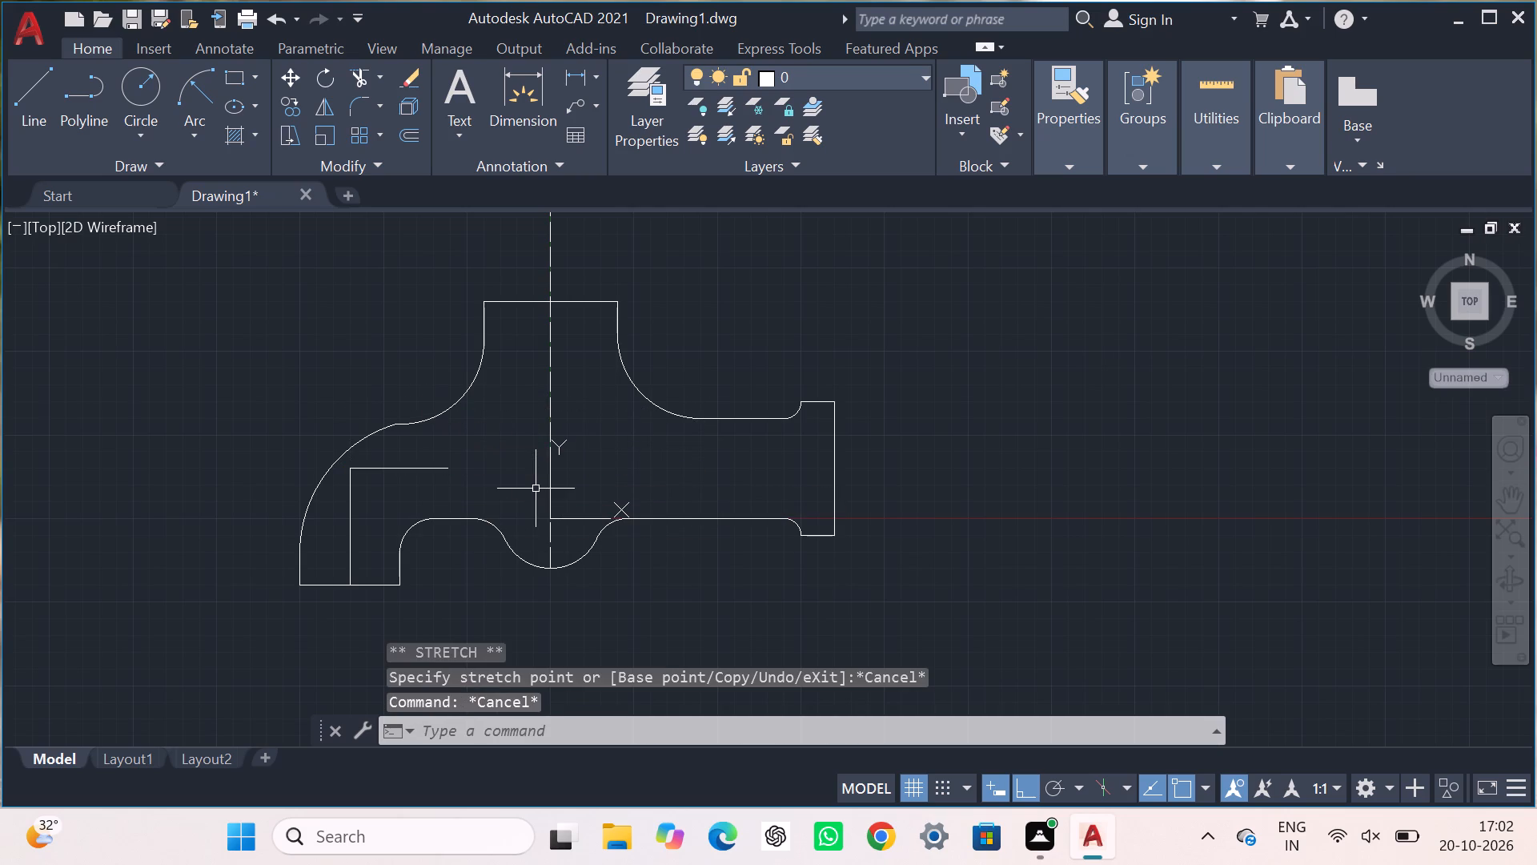
# Stretch the short inner horizontal line's right end to the midpoint of the right flange's outer edge.
pyautogui.click(447, 469)
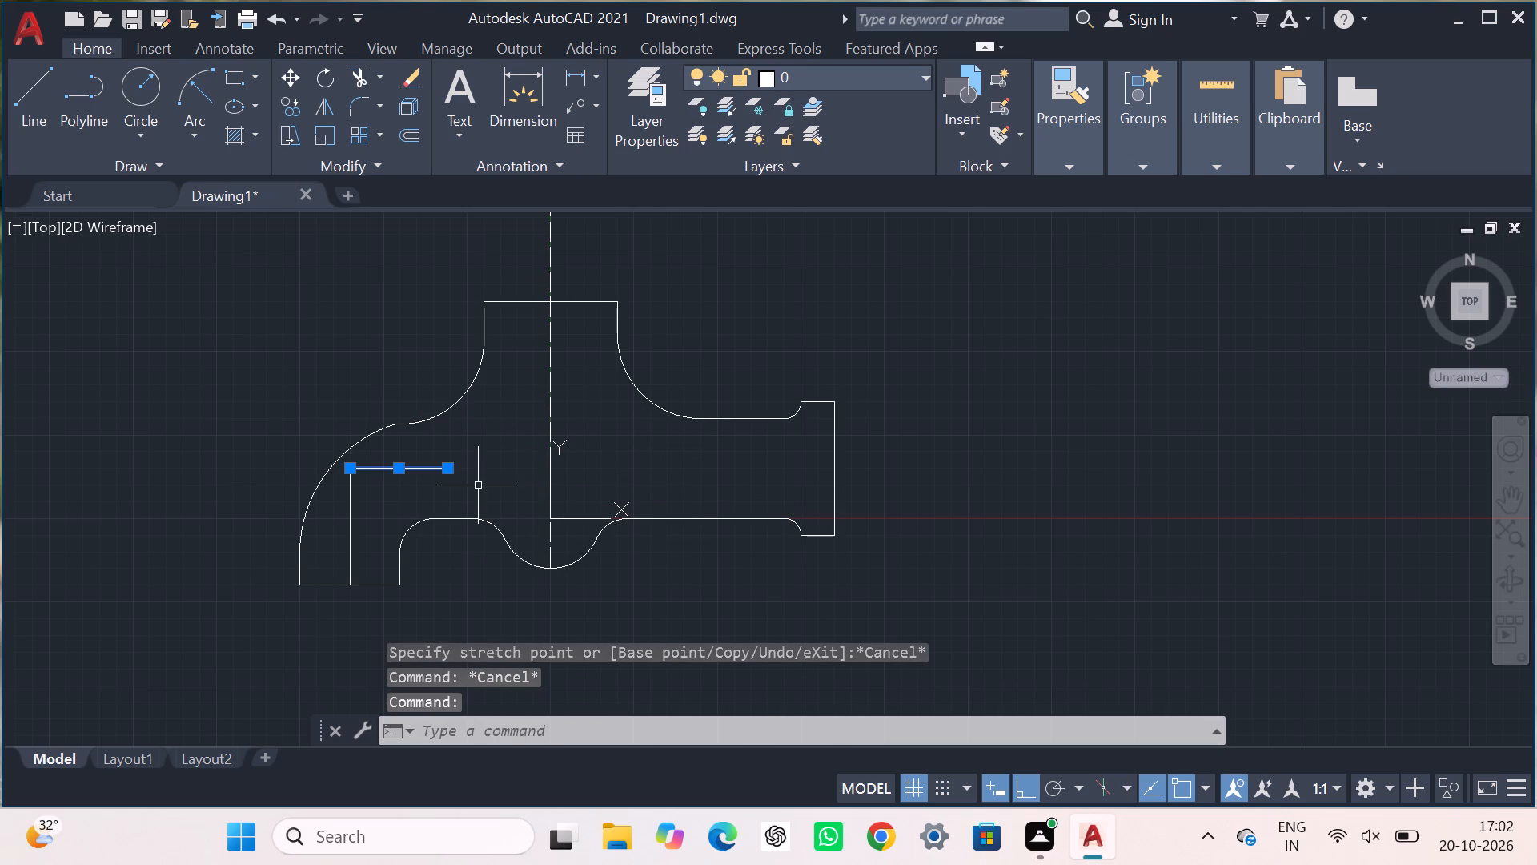
pyautogui.click(447, 466)
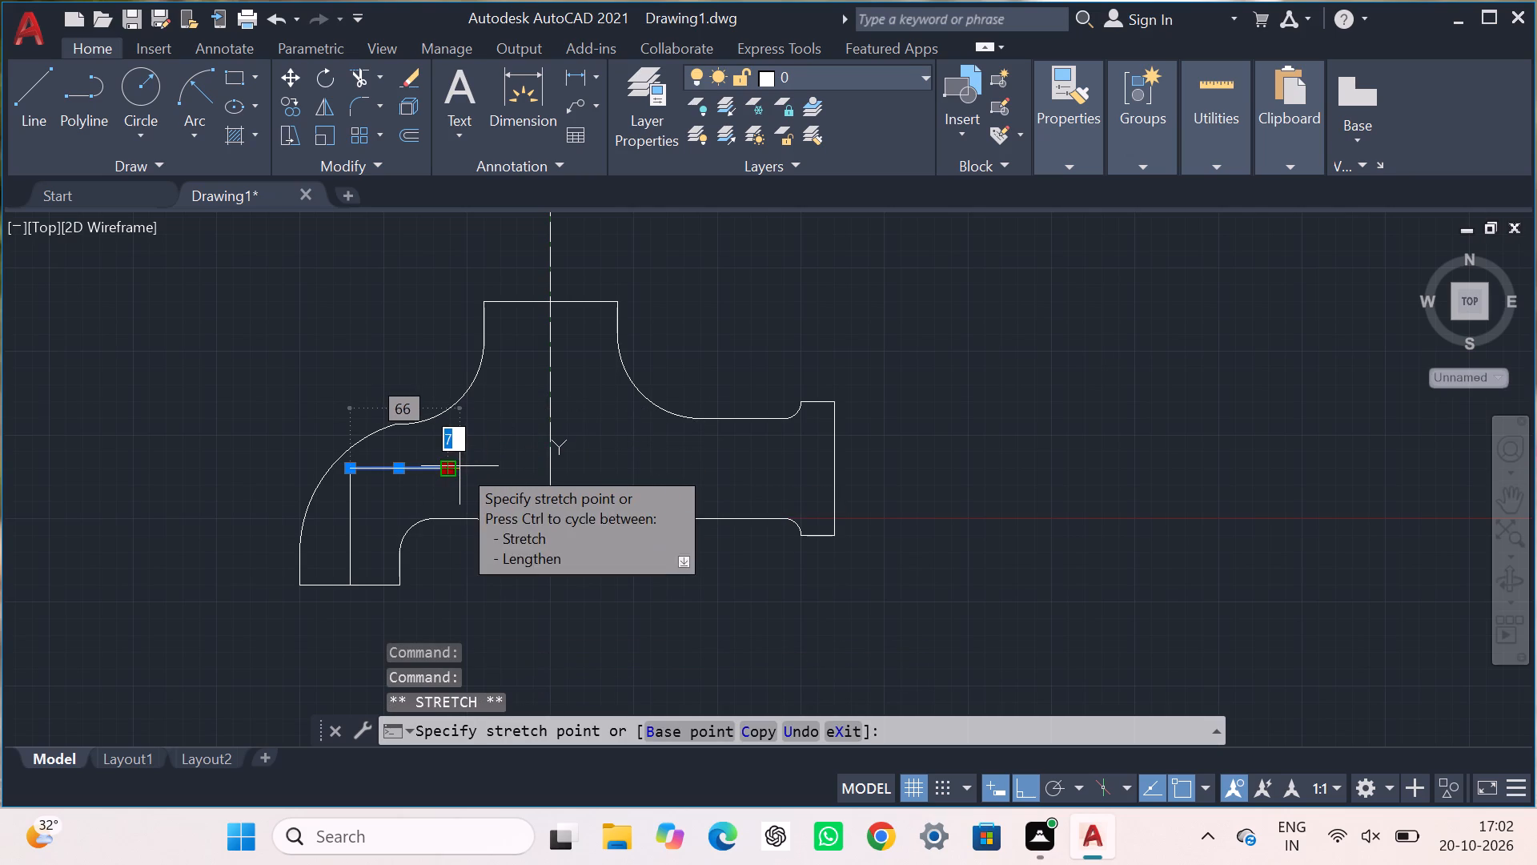
pyautogui.moveTo(451, 467); pyautogui.dragTo(772, 460)
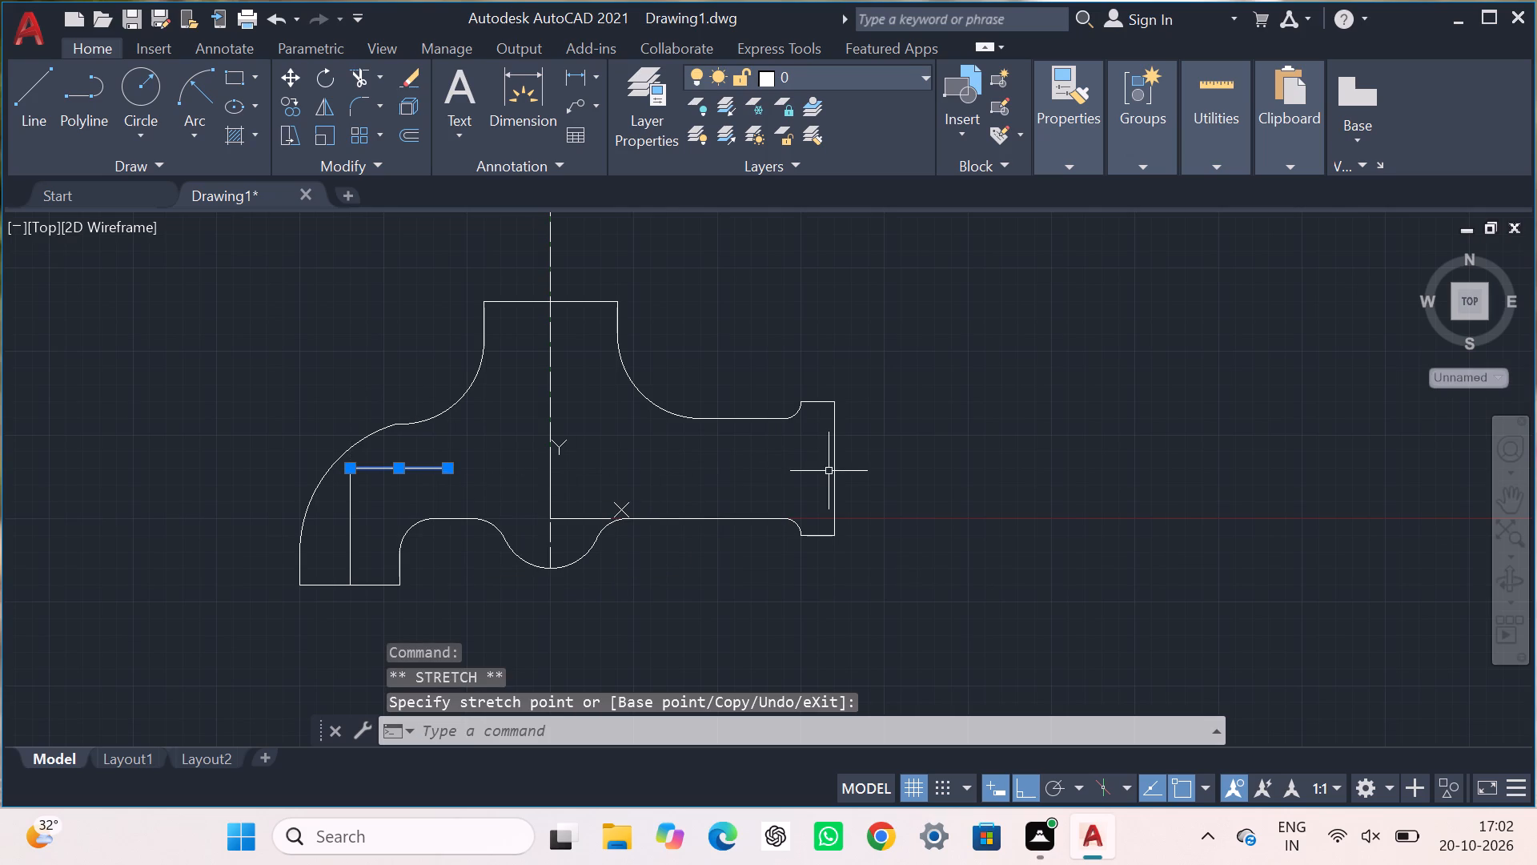
pyautogui.click(443, 469)
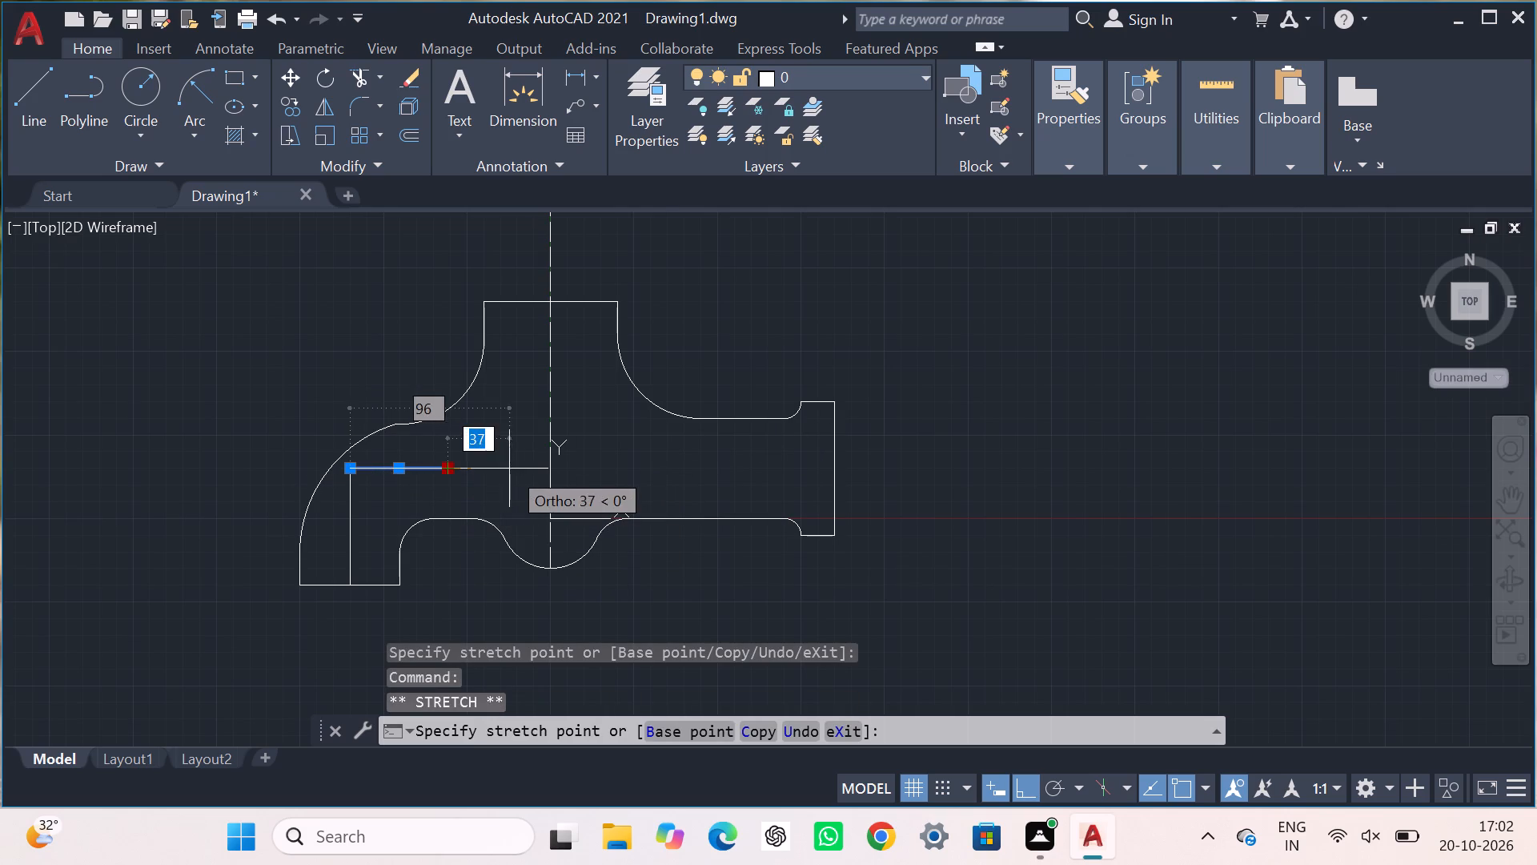
pyautogui.click(831, 473)
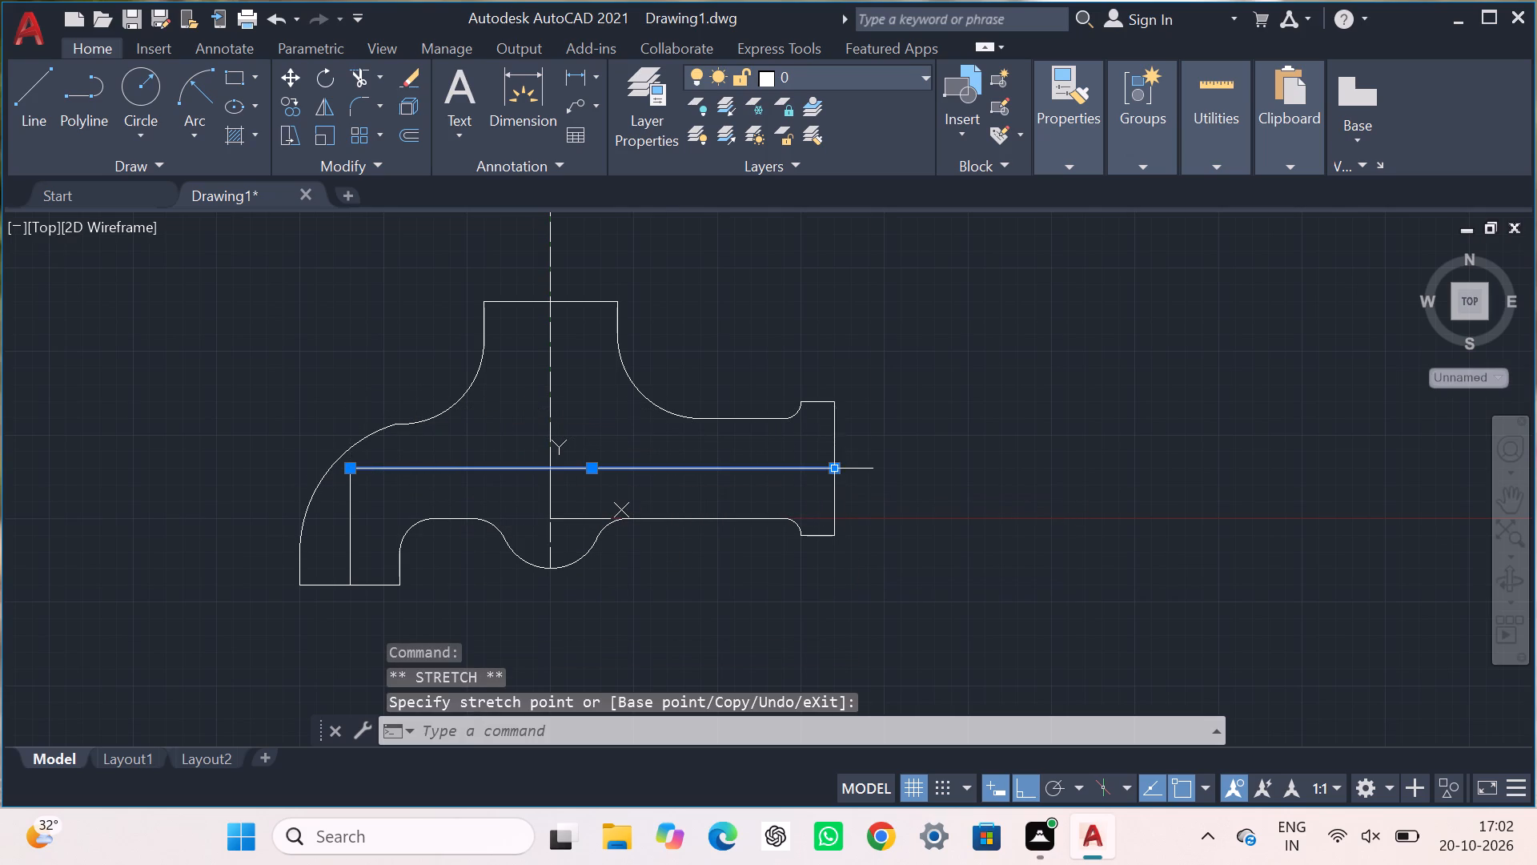
pyautogui.press('Escape')
pyautogui.press('Escape')
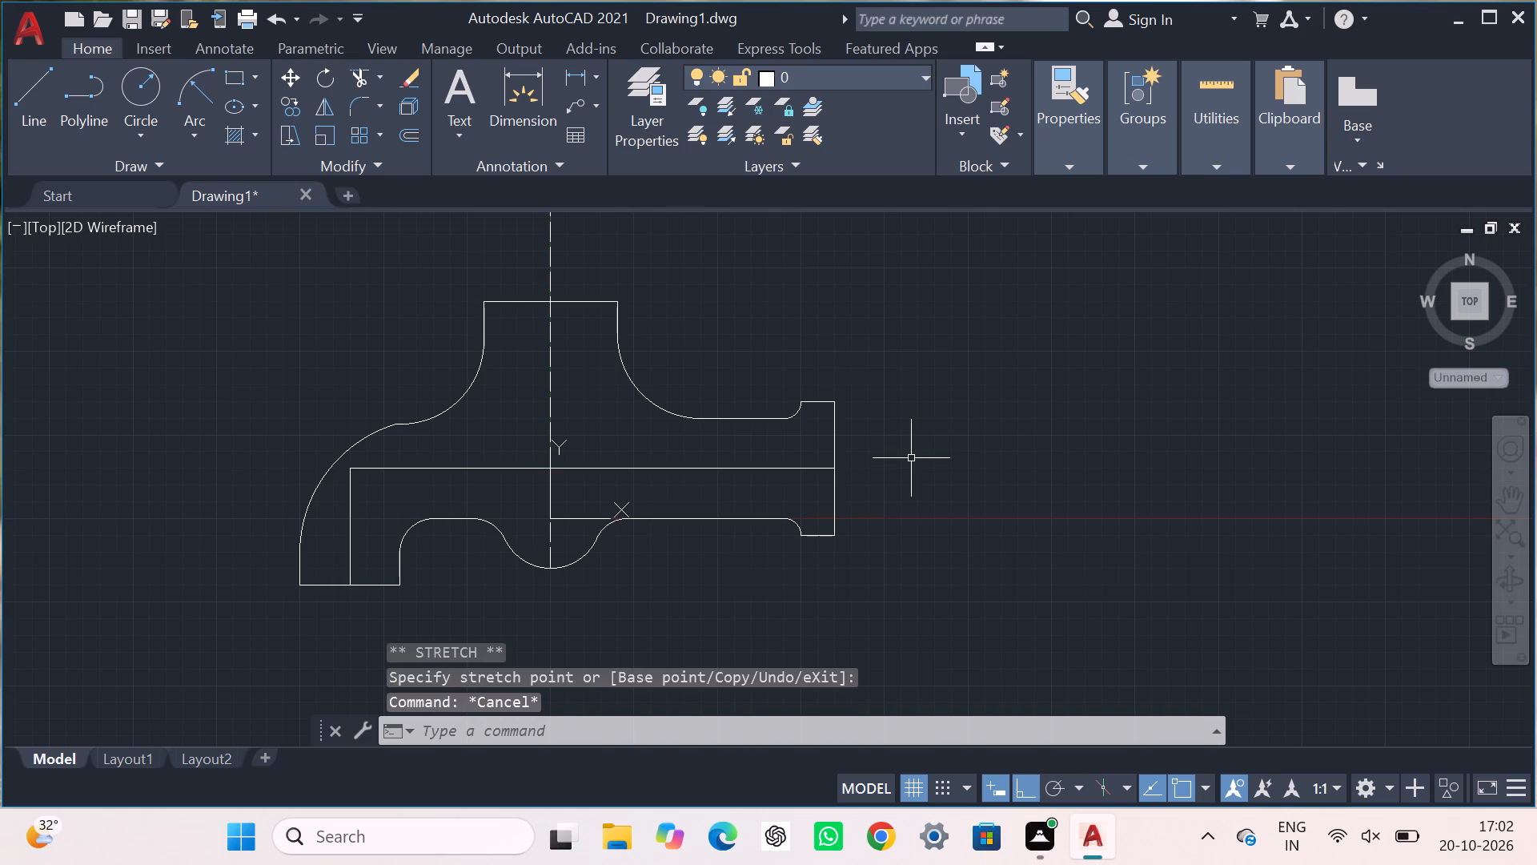
# Fillet the corner between the inner vertical line and the long inner horizontal line with radius 50.
pyautogui.click(347, 99)
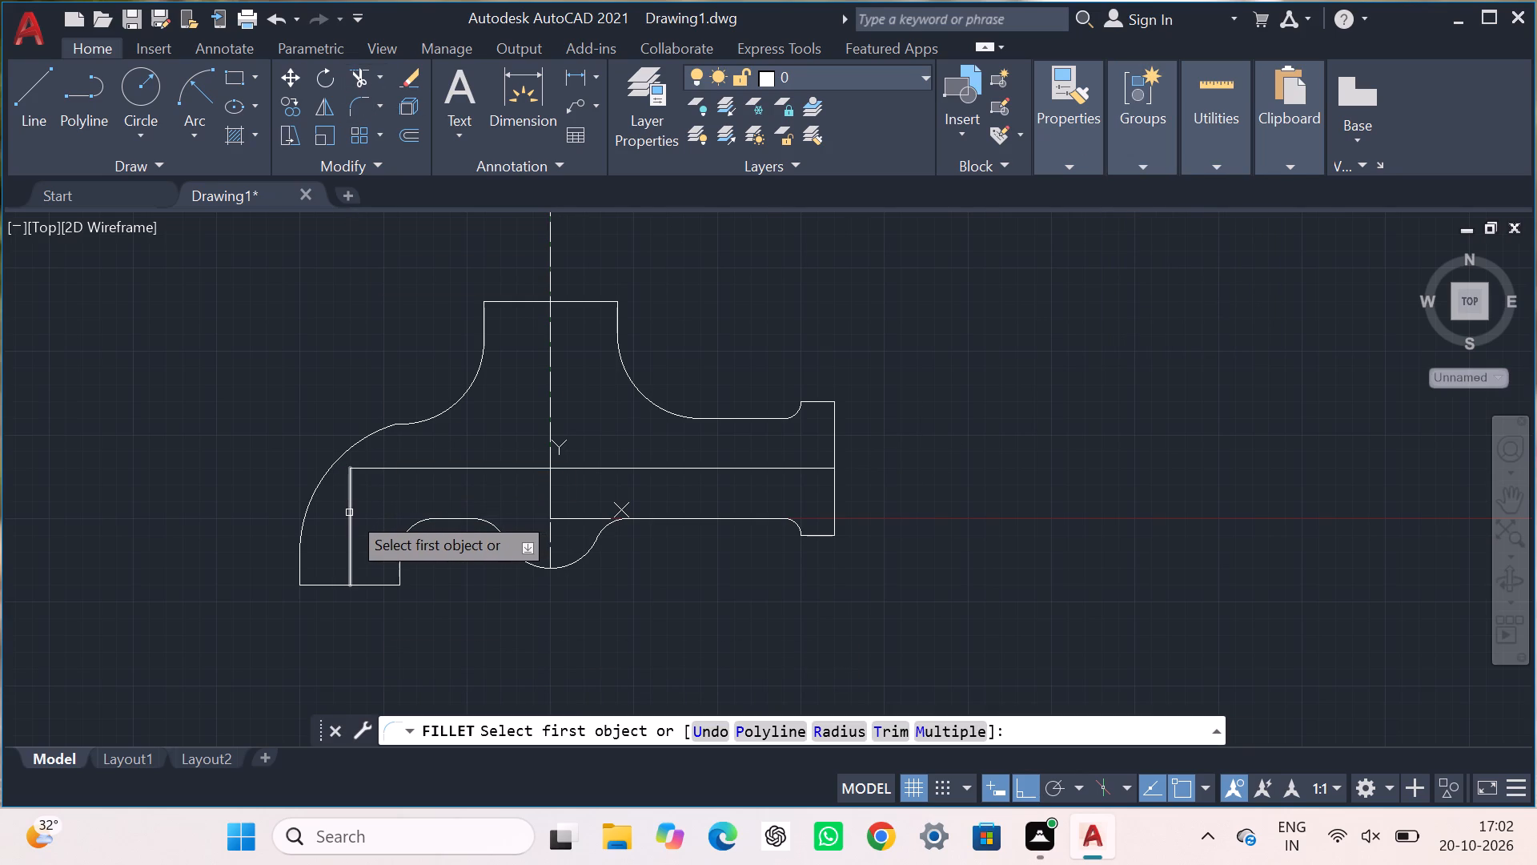
pyautogui.click(835, 736)
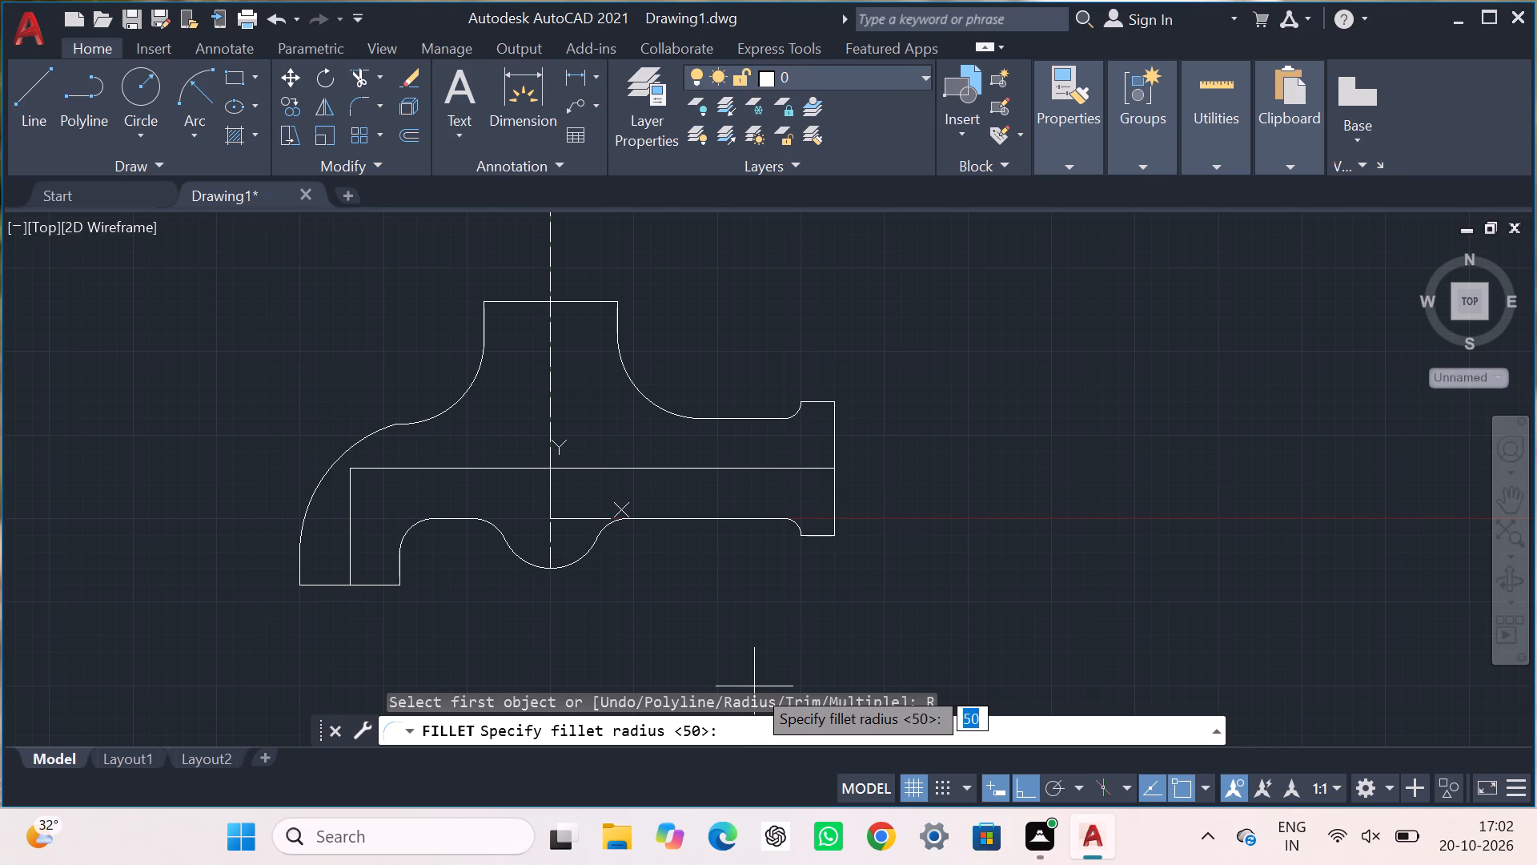
pyautogui.press('Return')
pyautogui.click(349, 502)
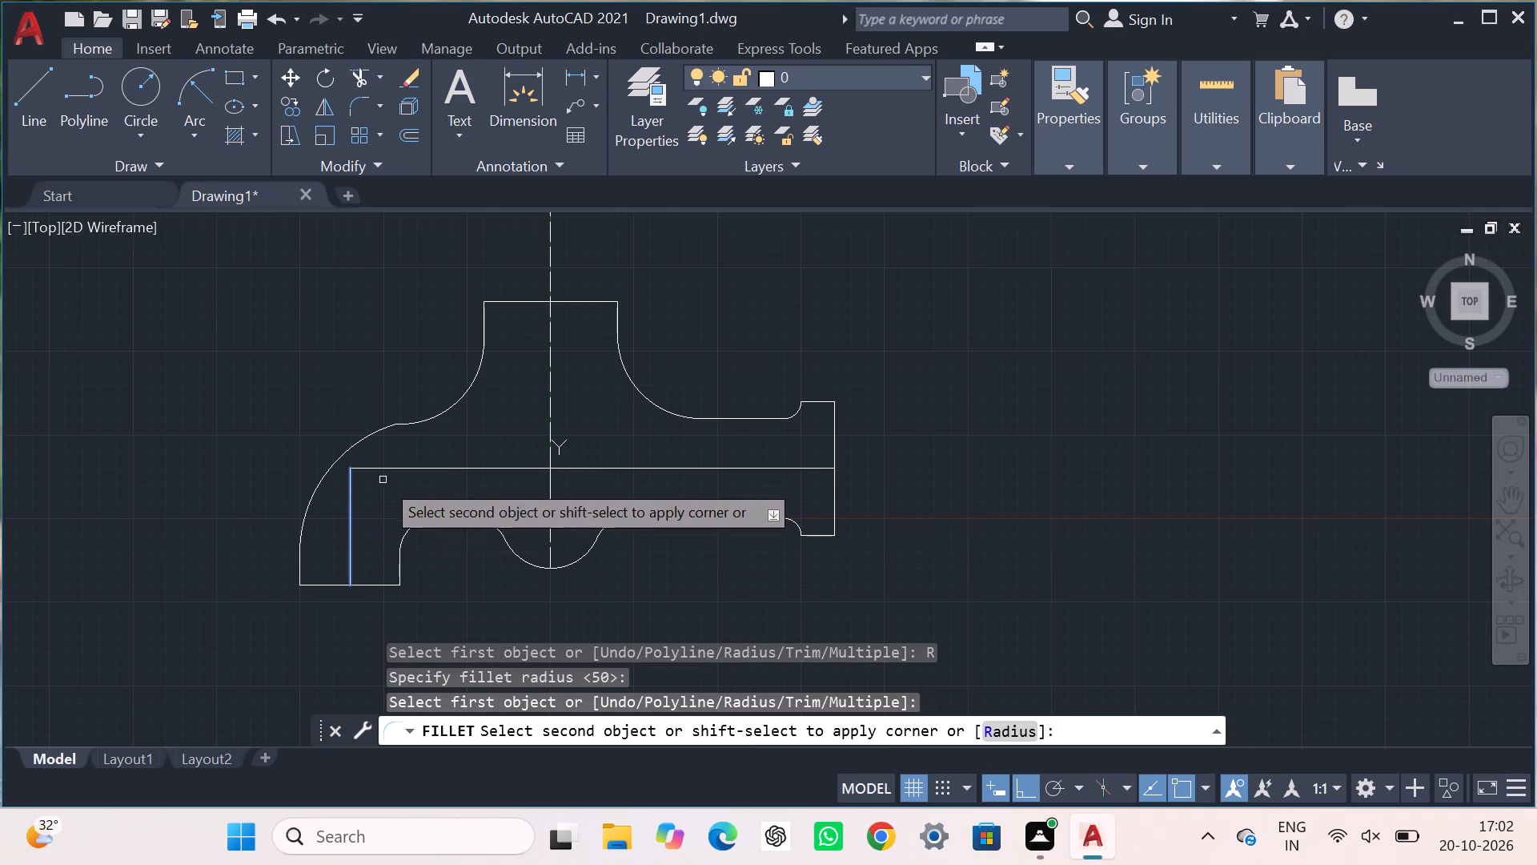
pyautogui.click(401, 470)
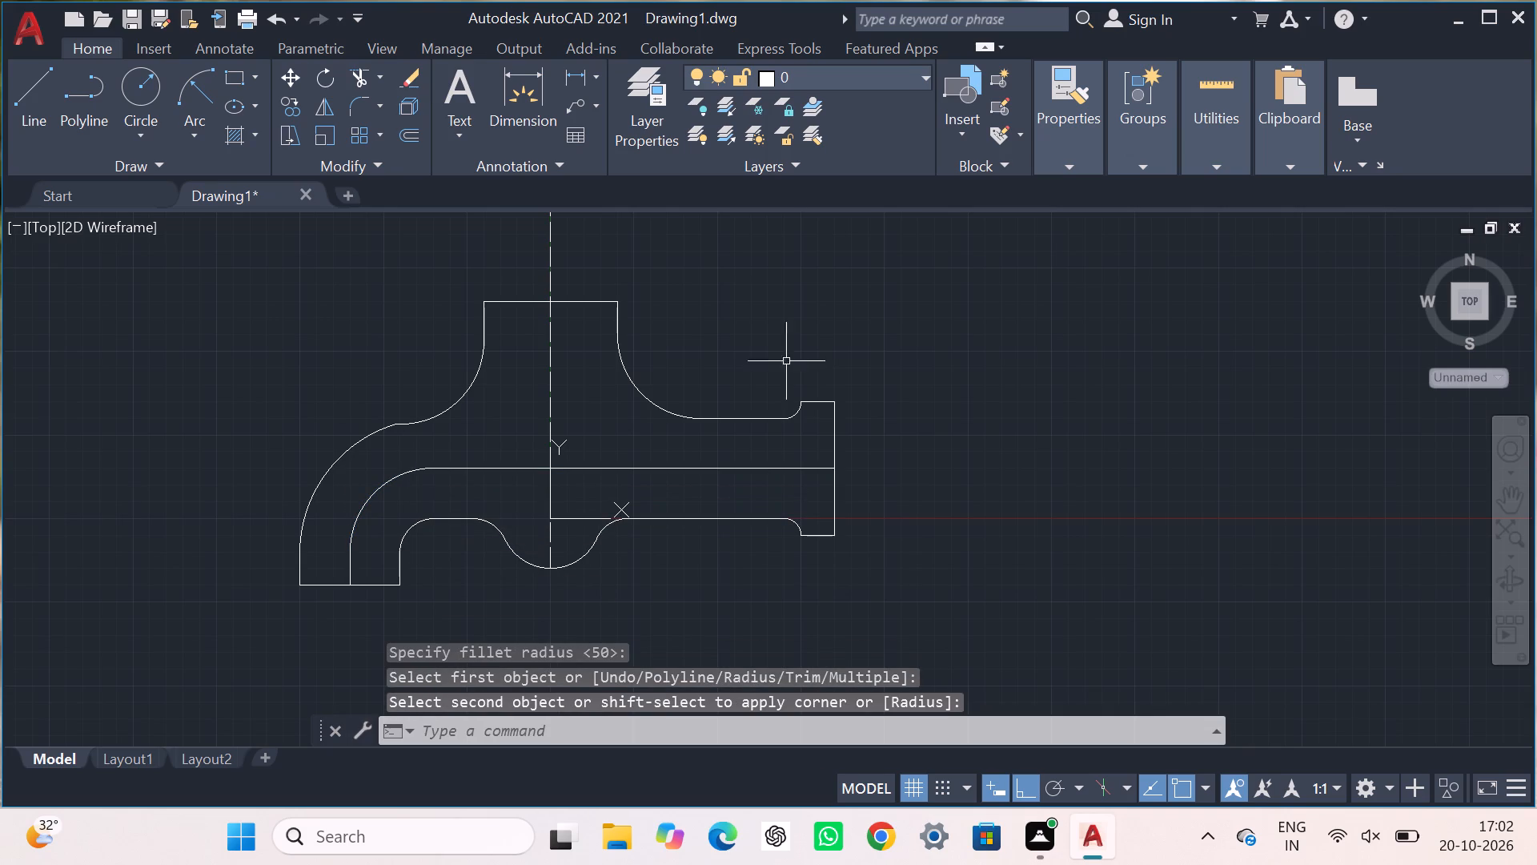
# Change the linetype of the inner horizontal line, its fillet arc and the short vertical line to ACAD_ISO02W100.
pyautogui.click(750, 469)
pyautogui.click(395, 477)
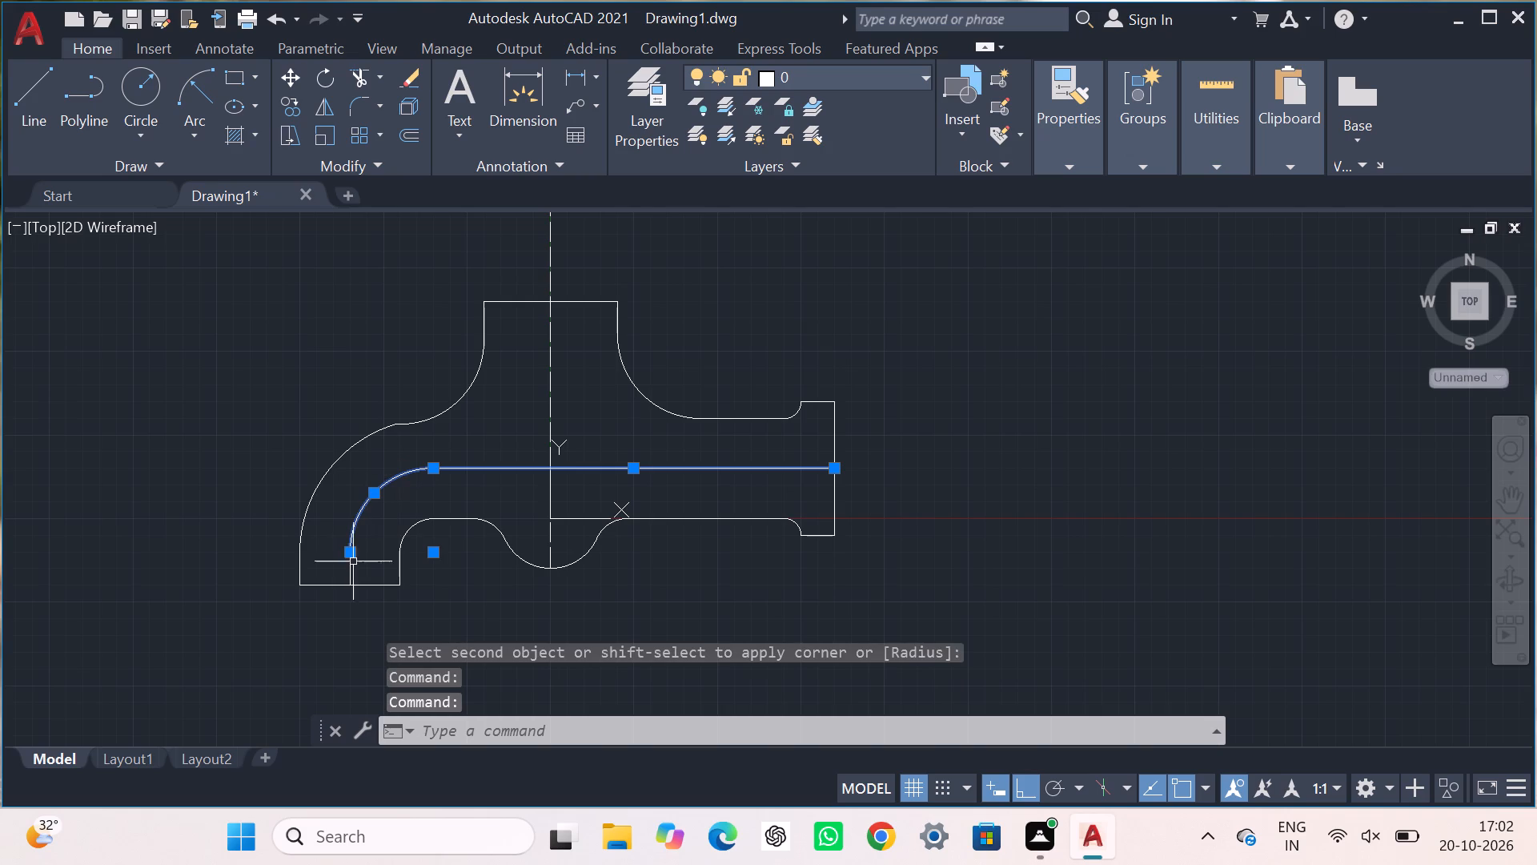
pyautogui.click(350, 573)
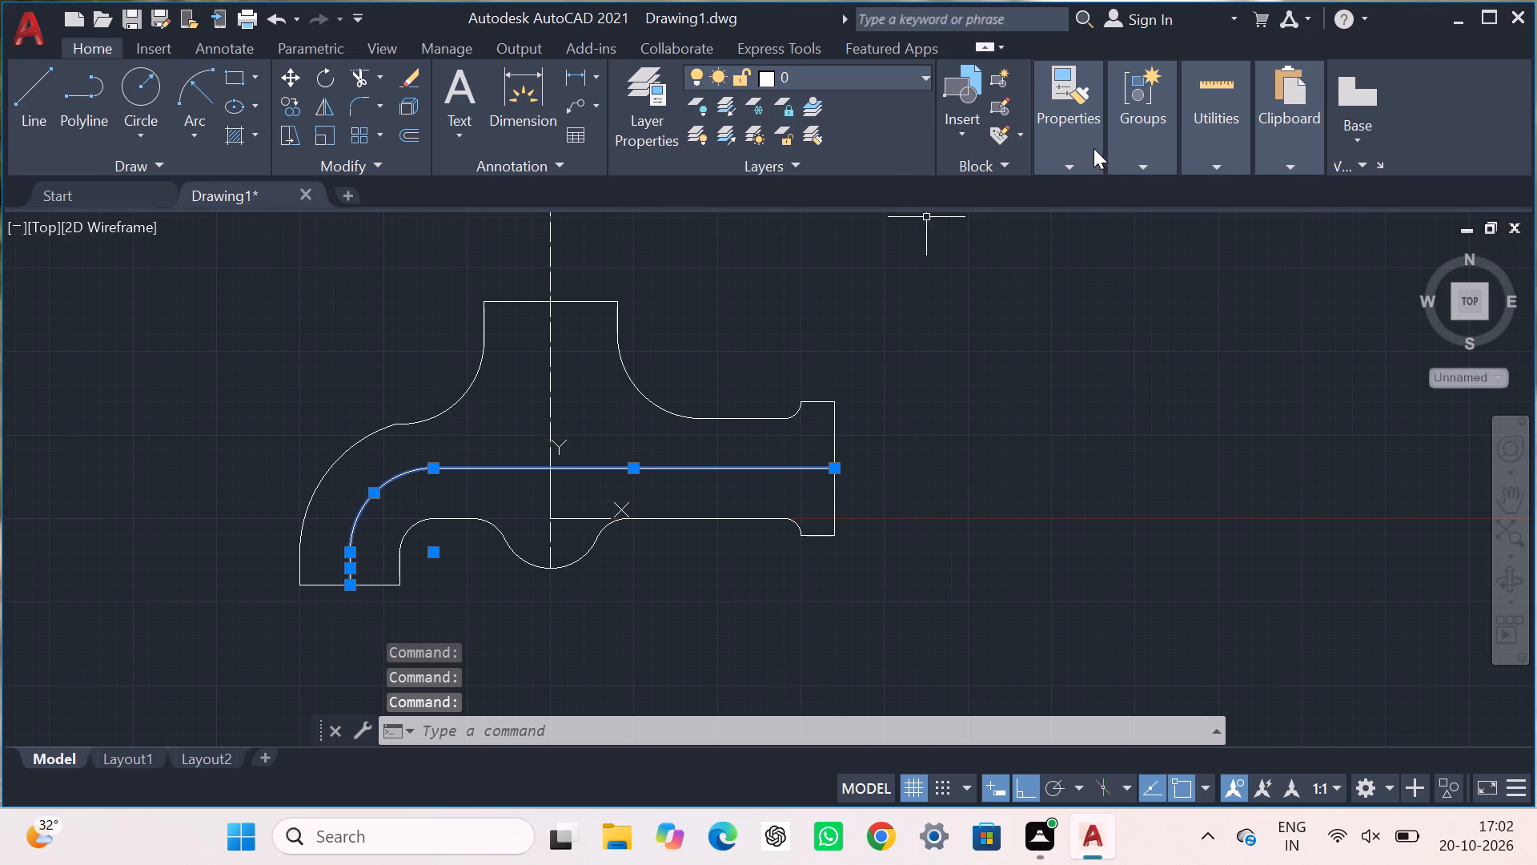
pyautogui.click(1076, 164)
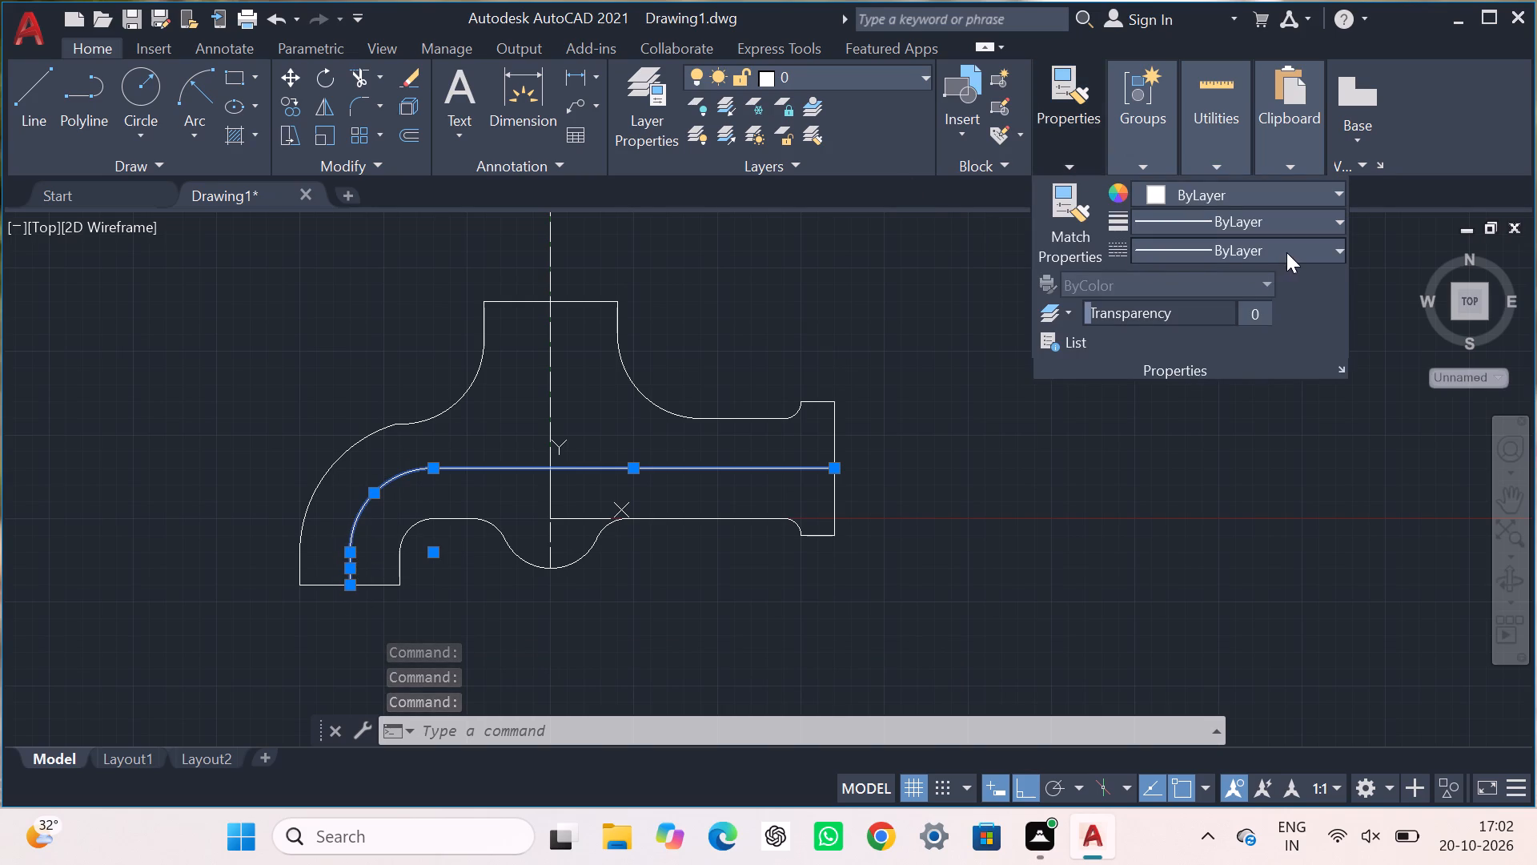
pyautogui.click(1286, 252)
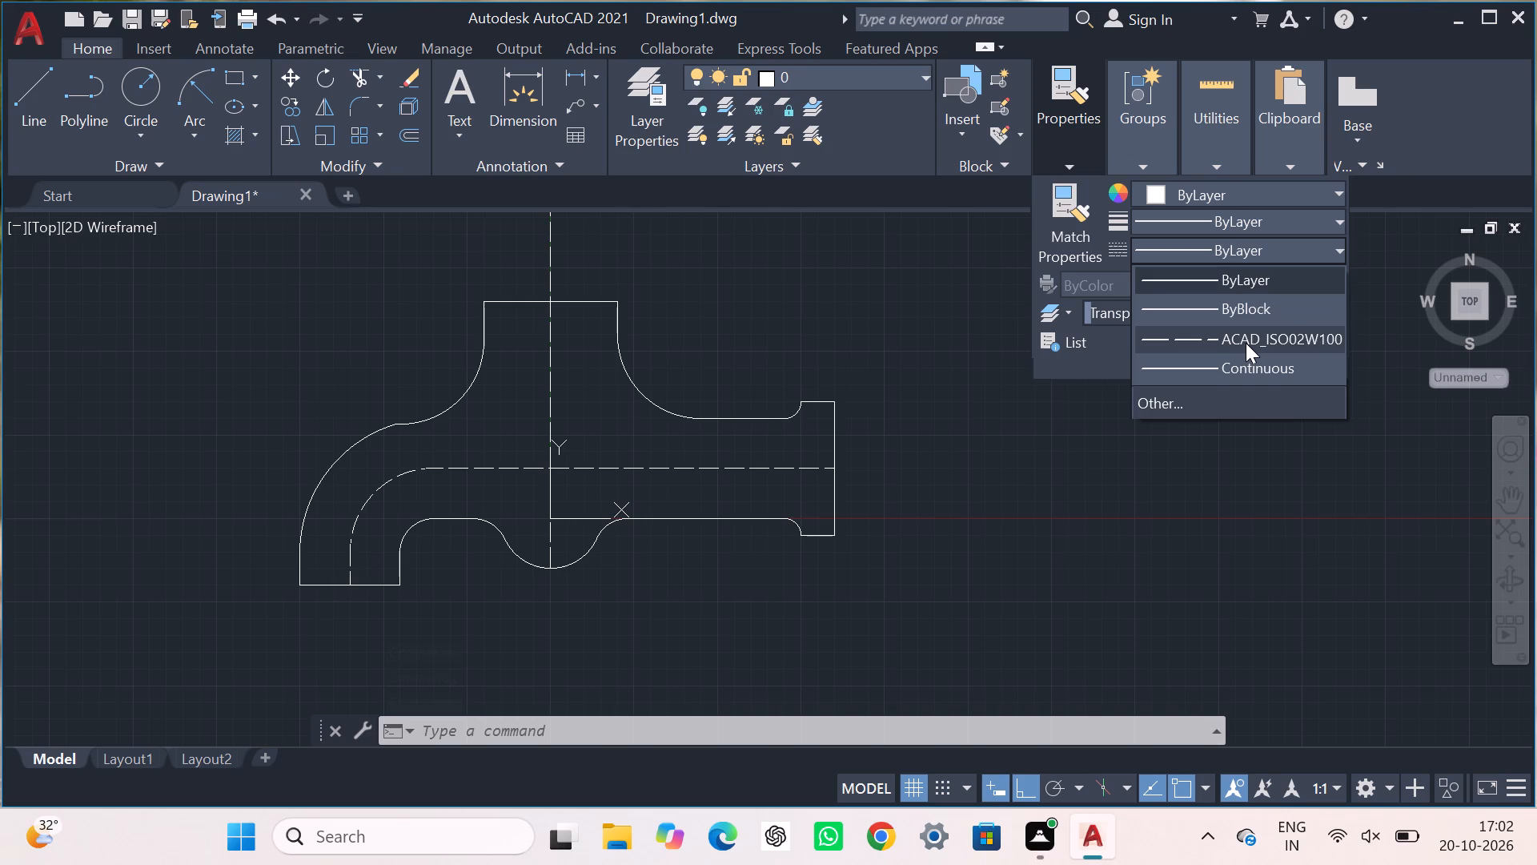
pyautogui.click(1246, 343)
pyautogui.click(887, 352)
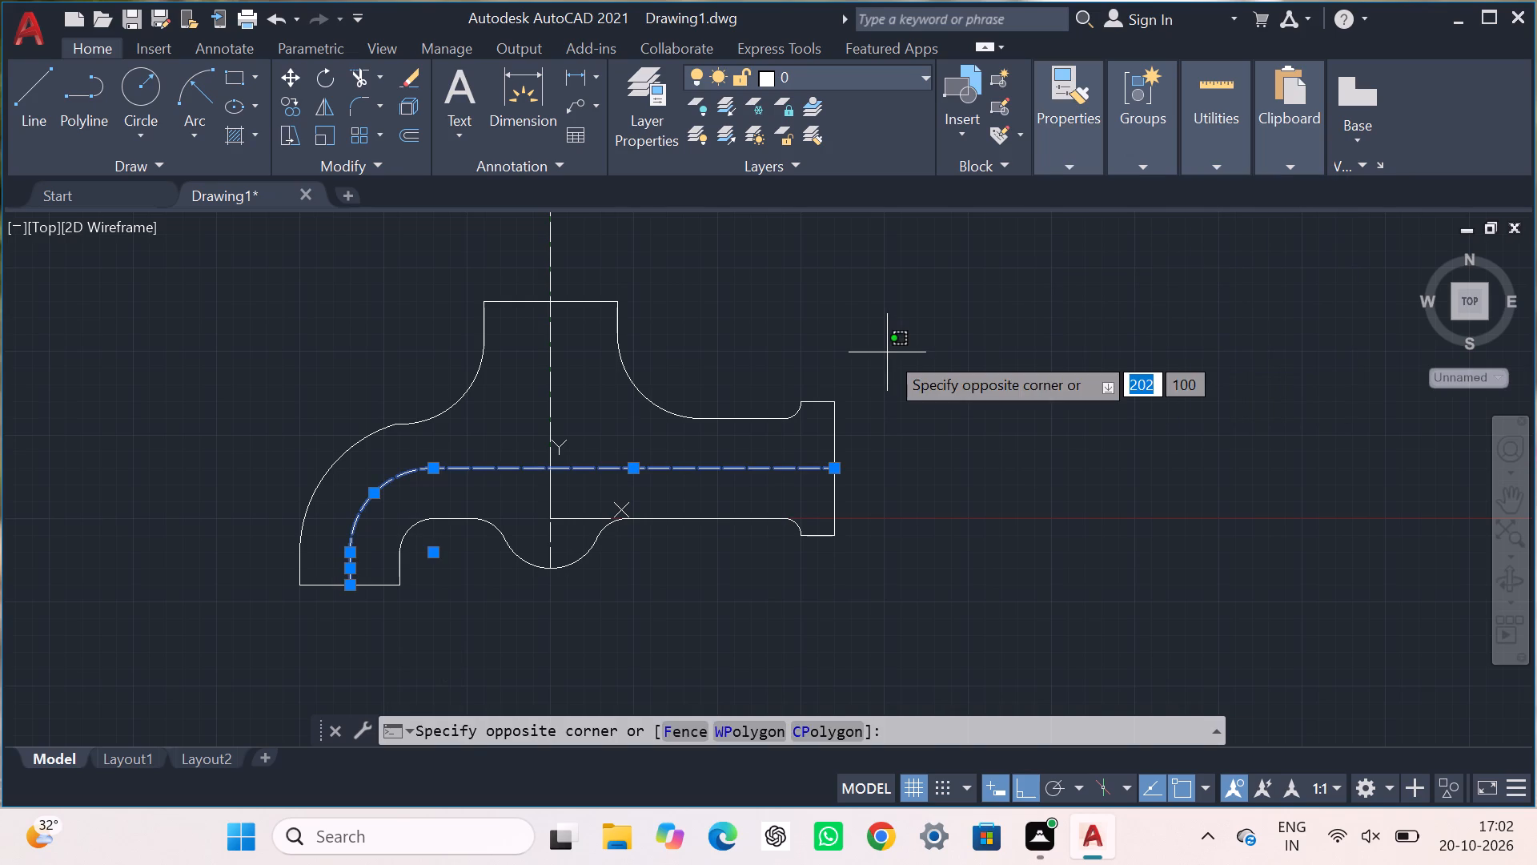
pyautogui.click(887, 352)
pyautogui.press('Escape')
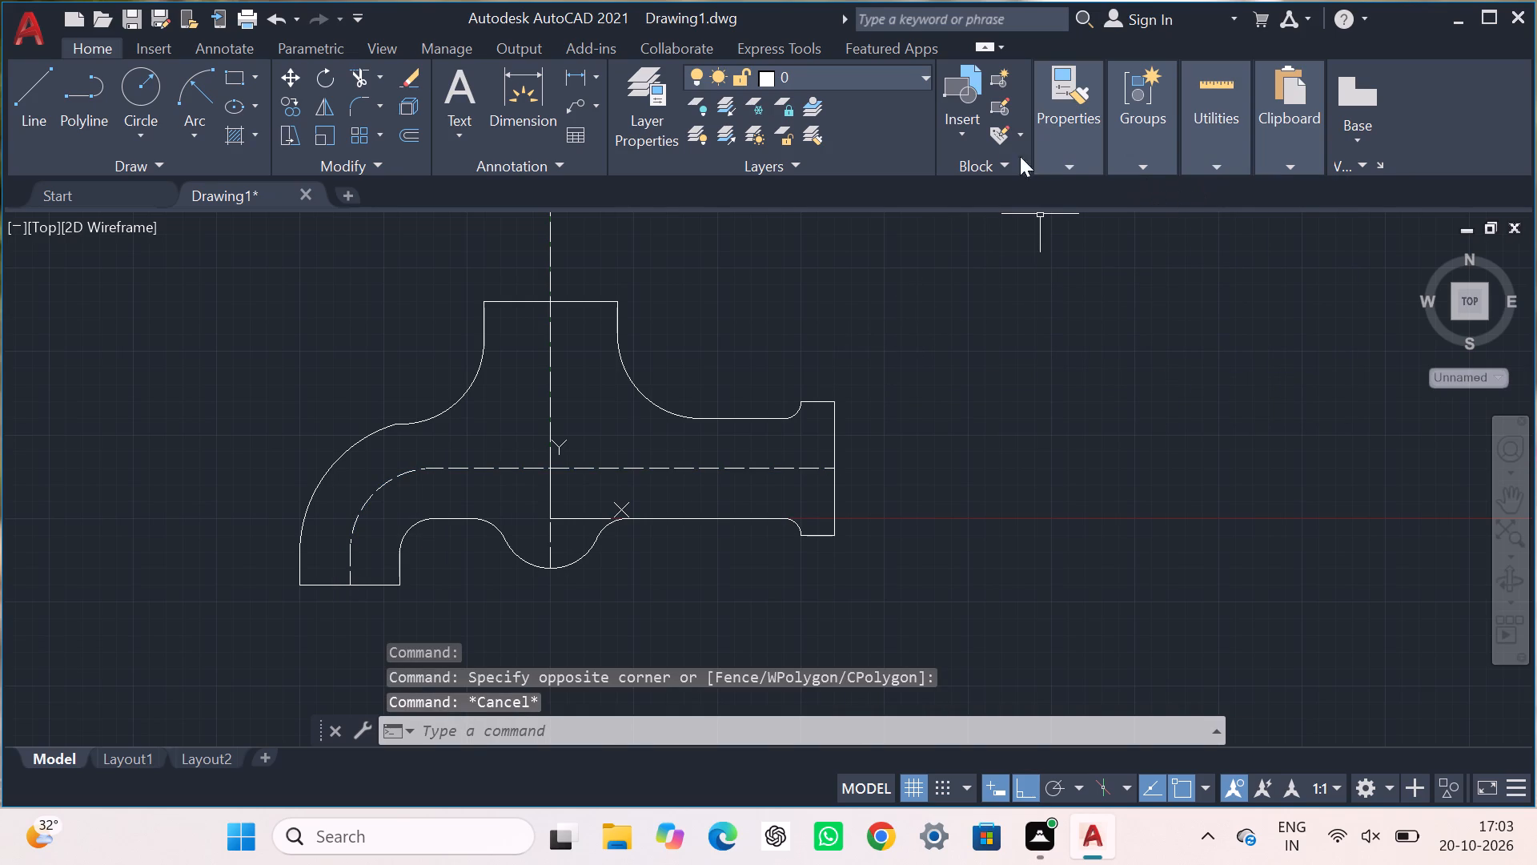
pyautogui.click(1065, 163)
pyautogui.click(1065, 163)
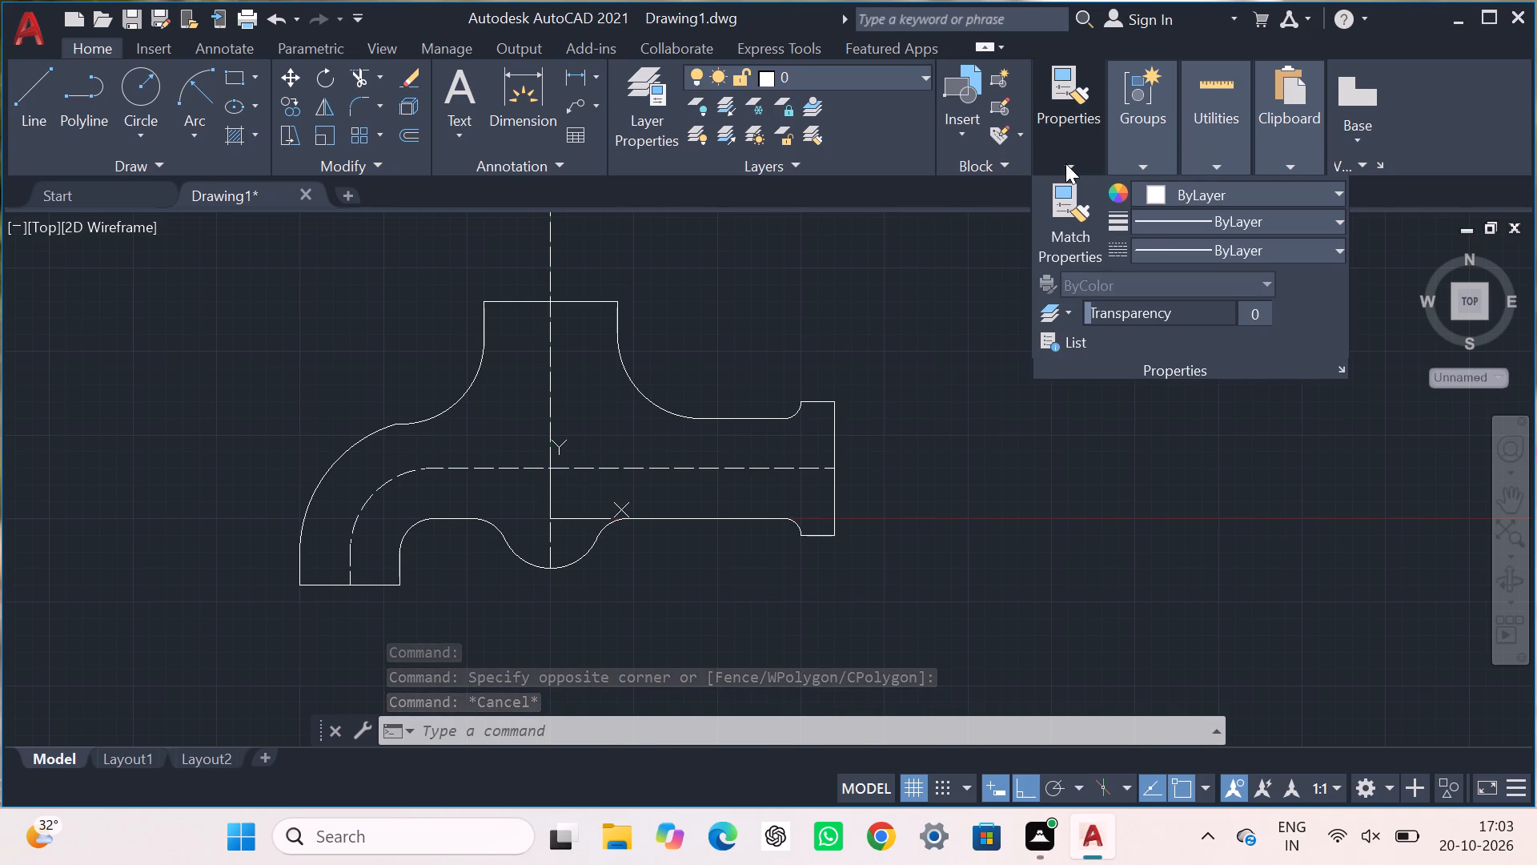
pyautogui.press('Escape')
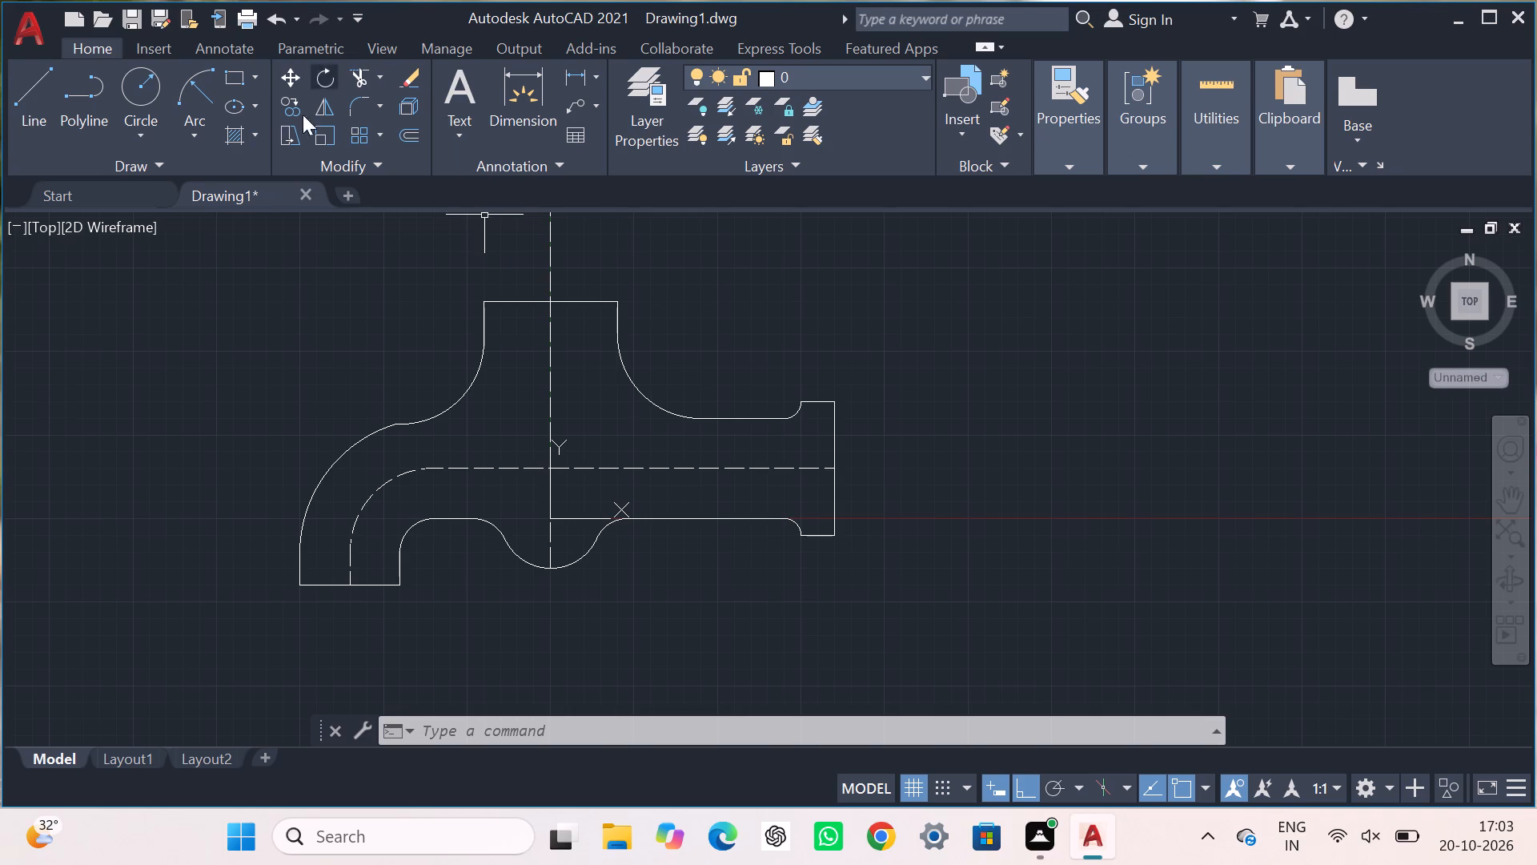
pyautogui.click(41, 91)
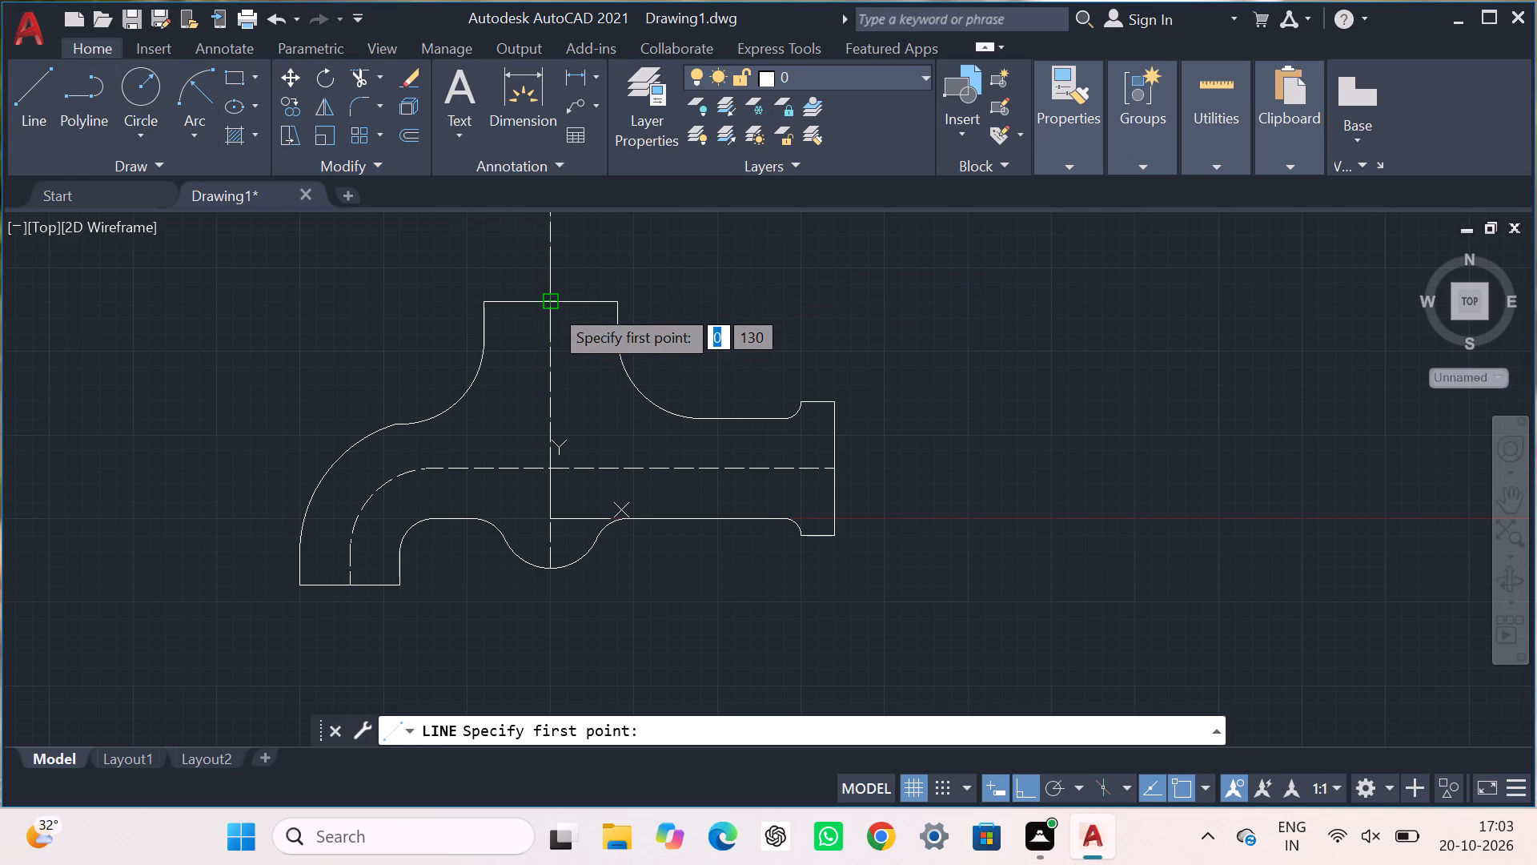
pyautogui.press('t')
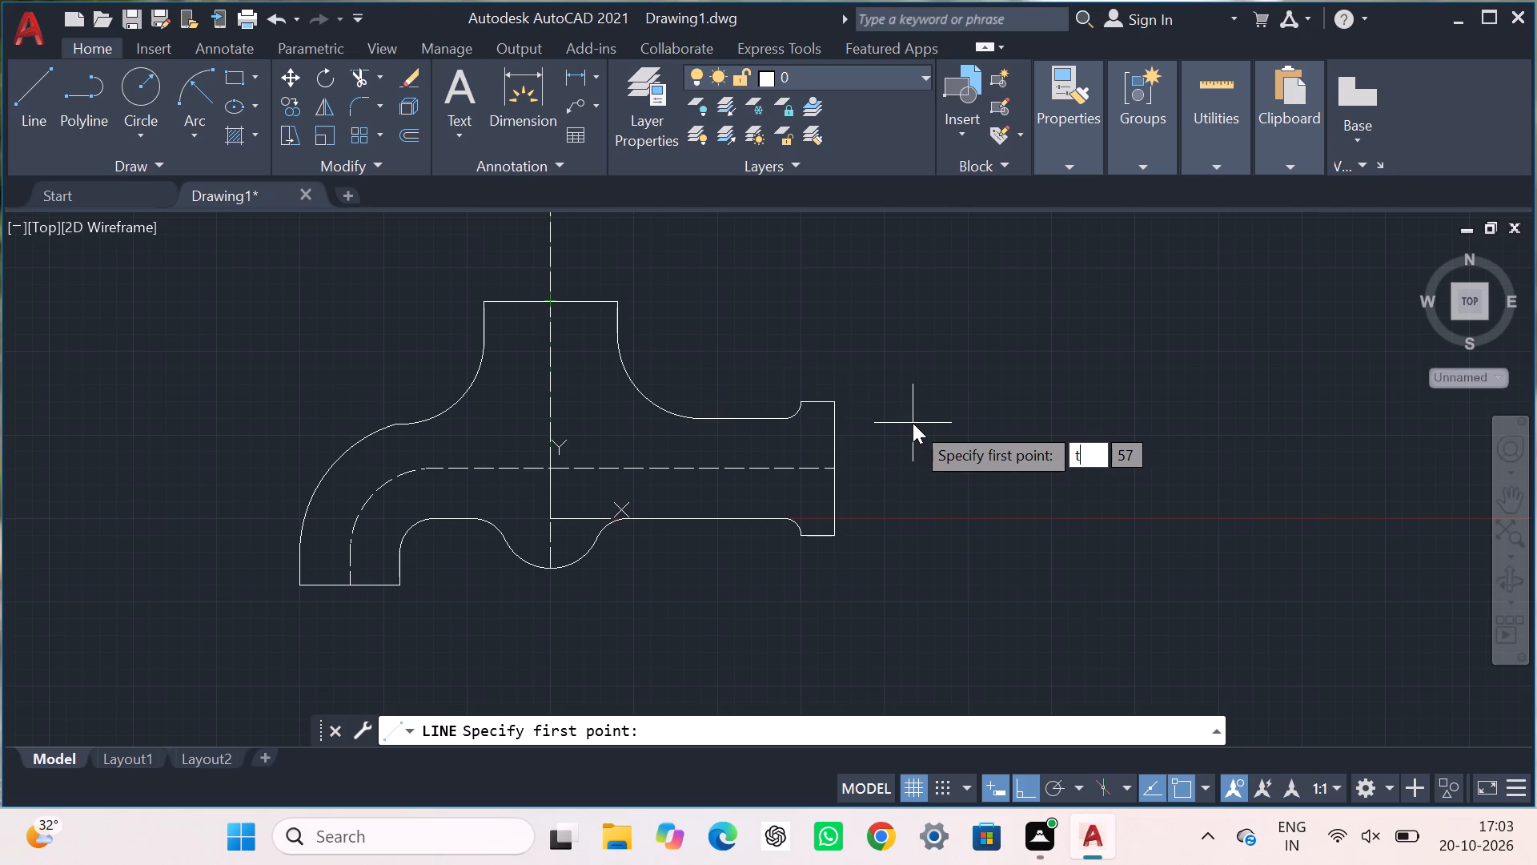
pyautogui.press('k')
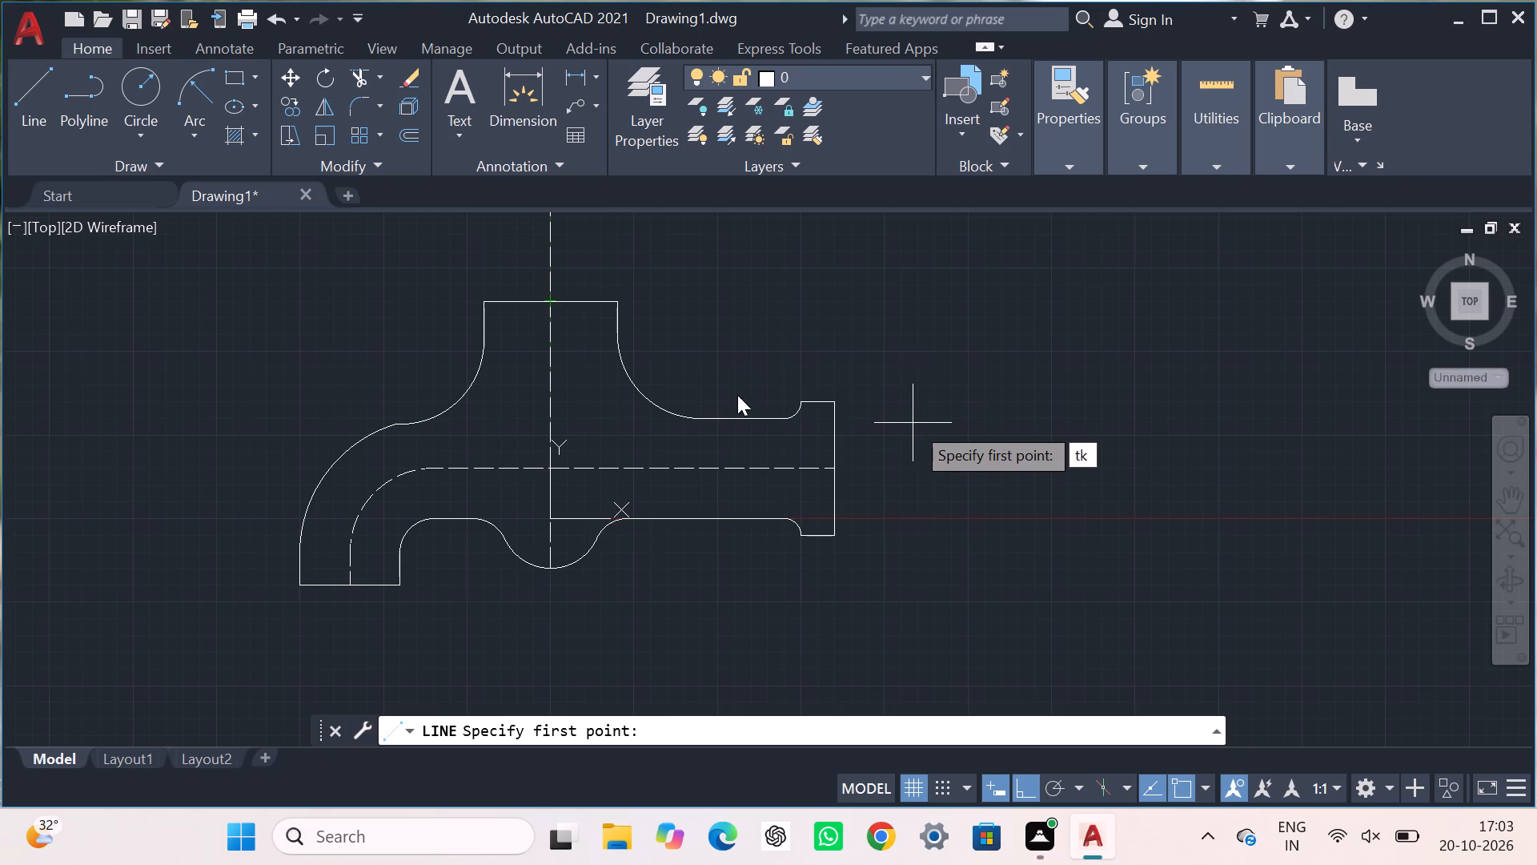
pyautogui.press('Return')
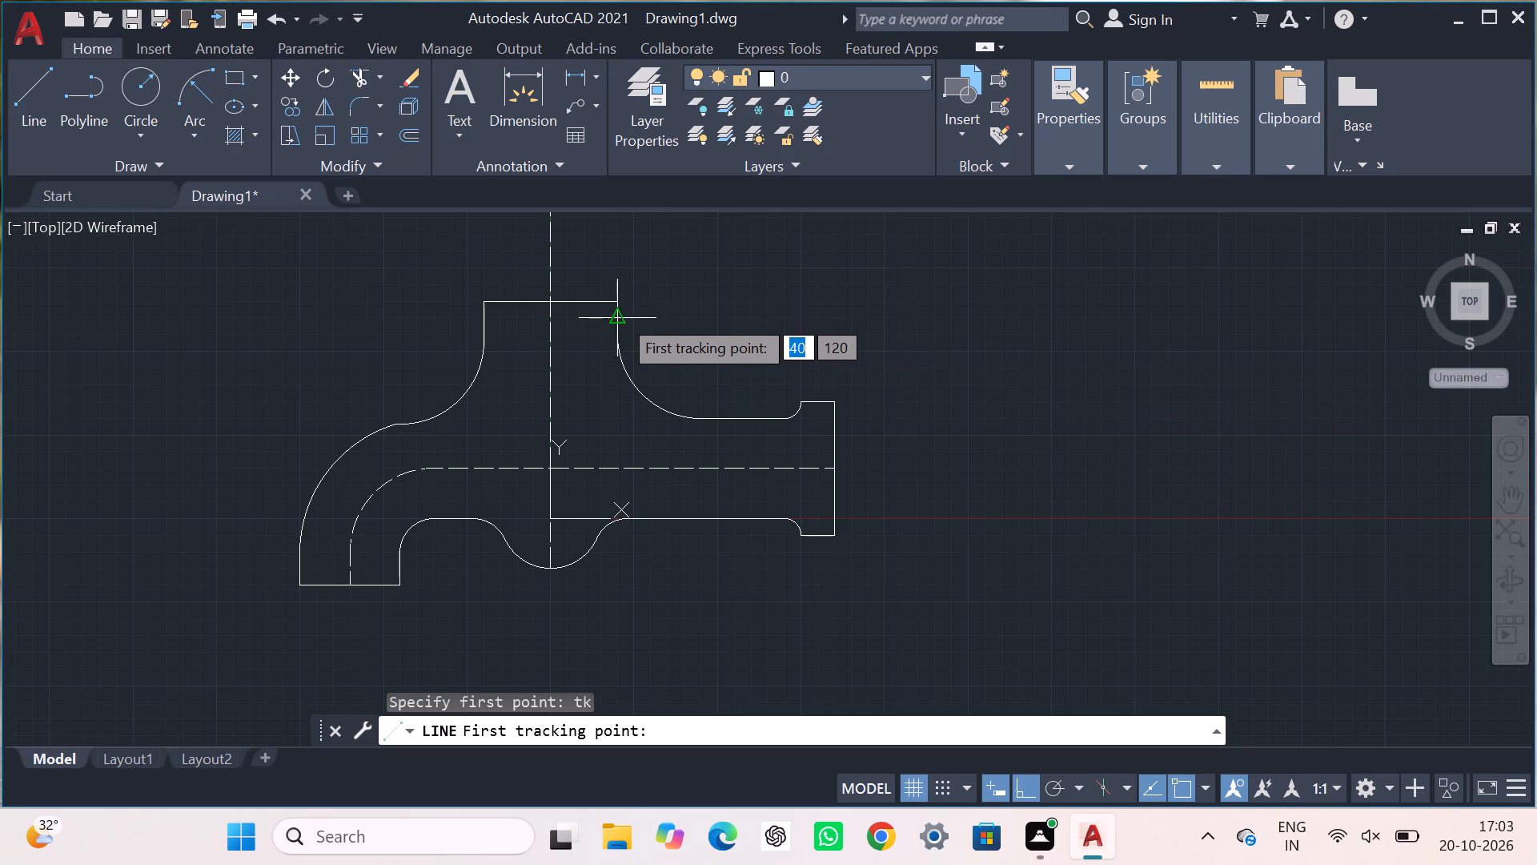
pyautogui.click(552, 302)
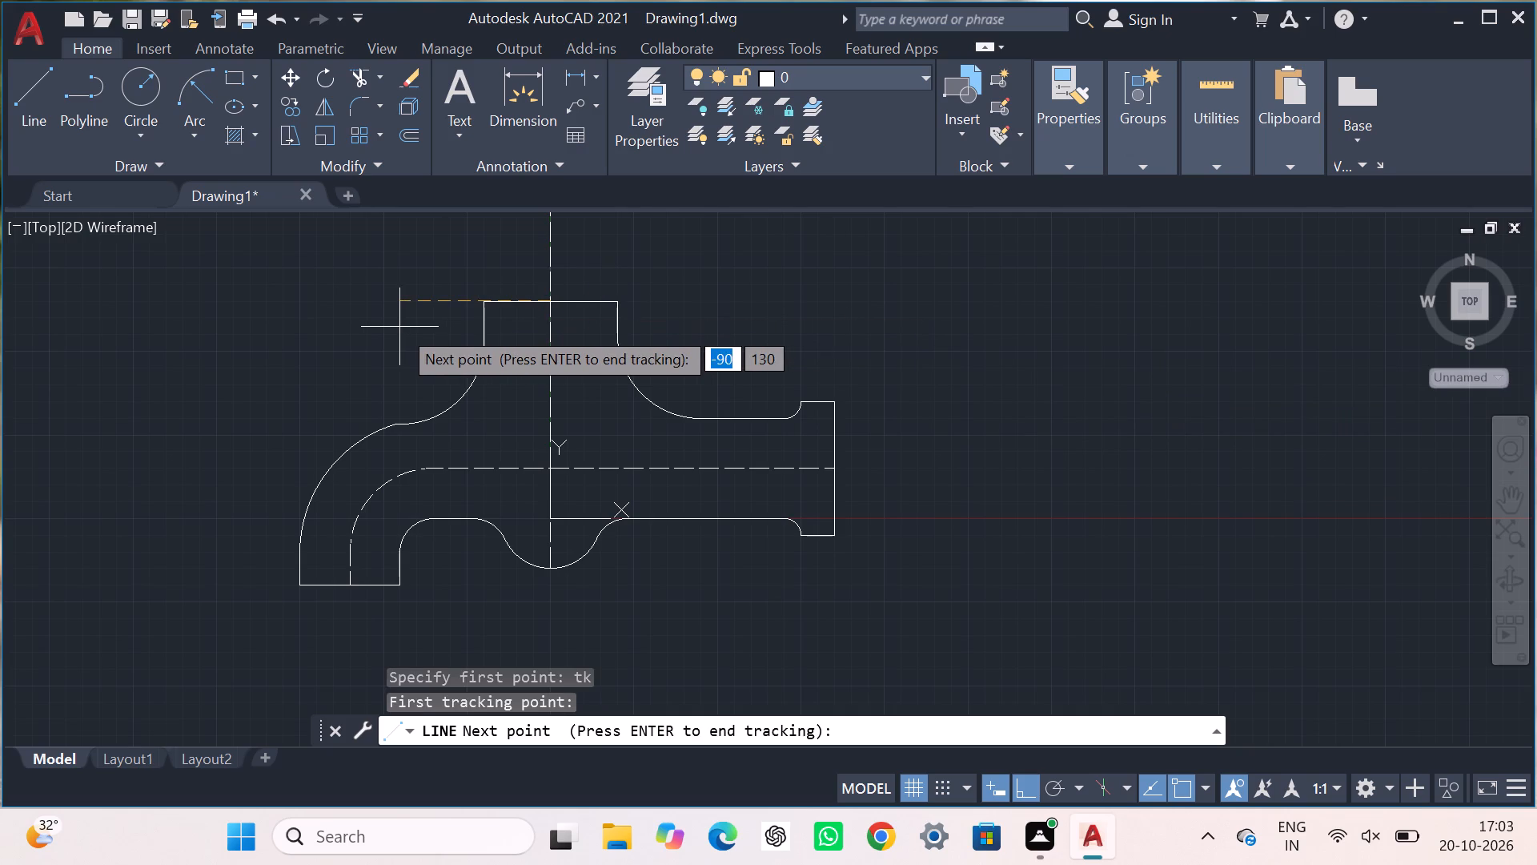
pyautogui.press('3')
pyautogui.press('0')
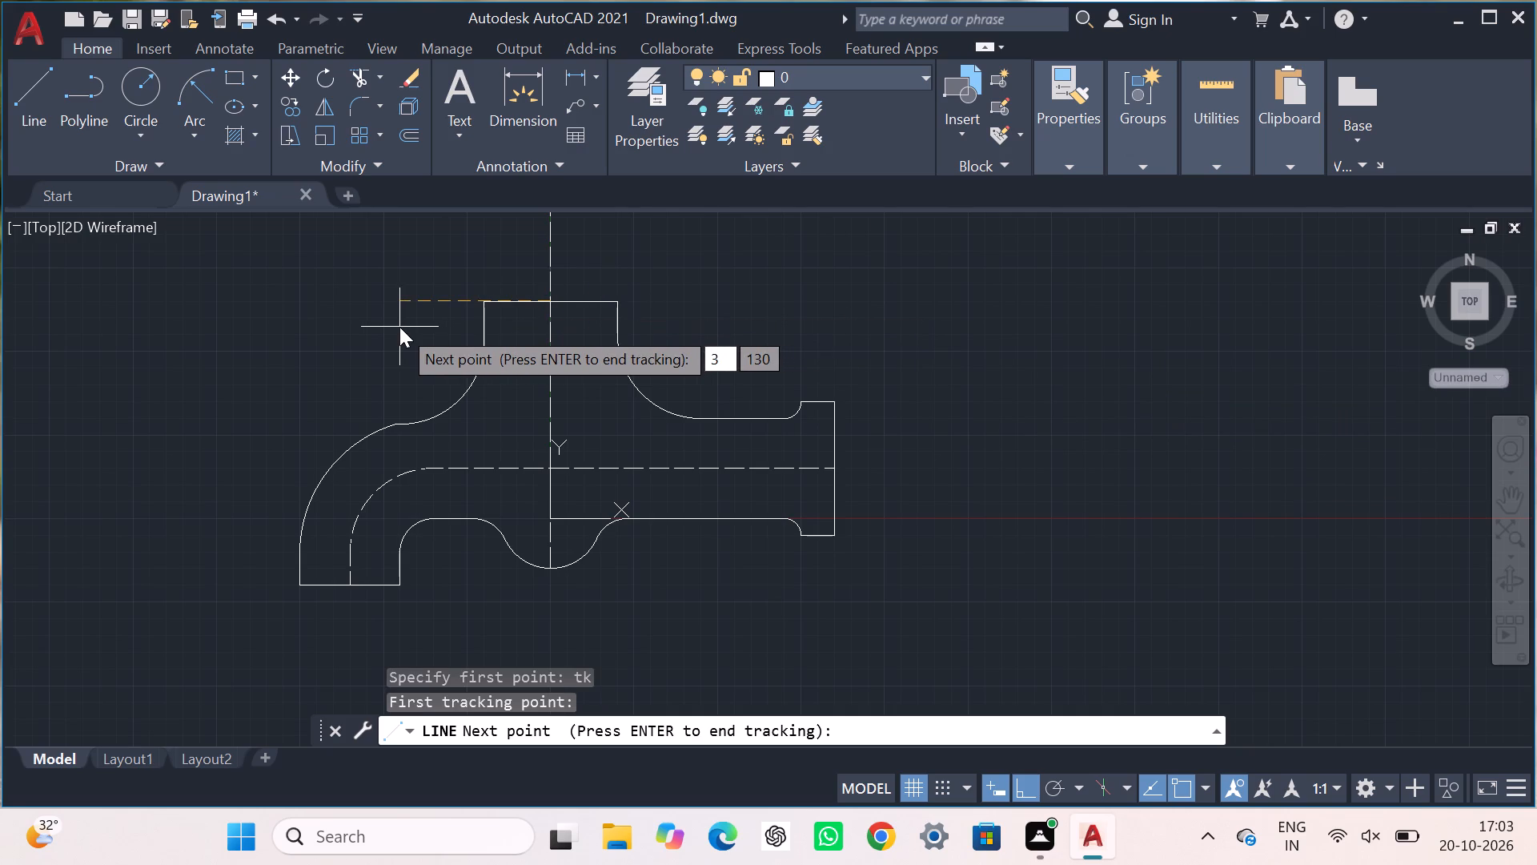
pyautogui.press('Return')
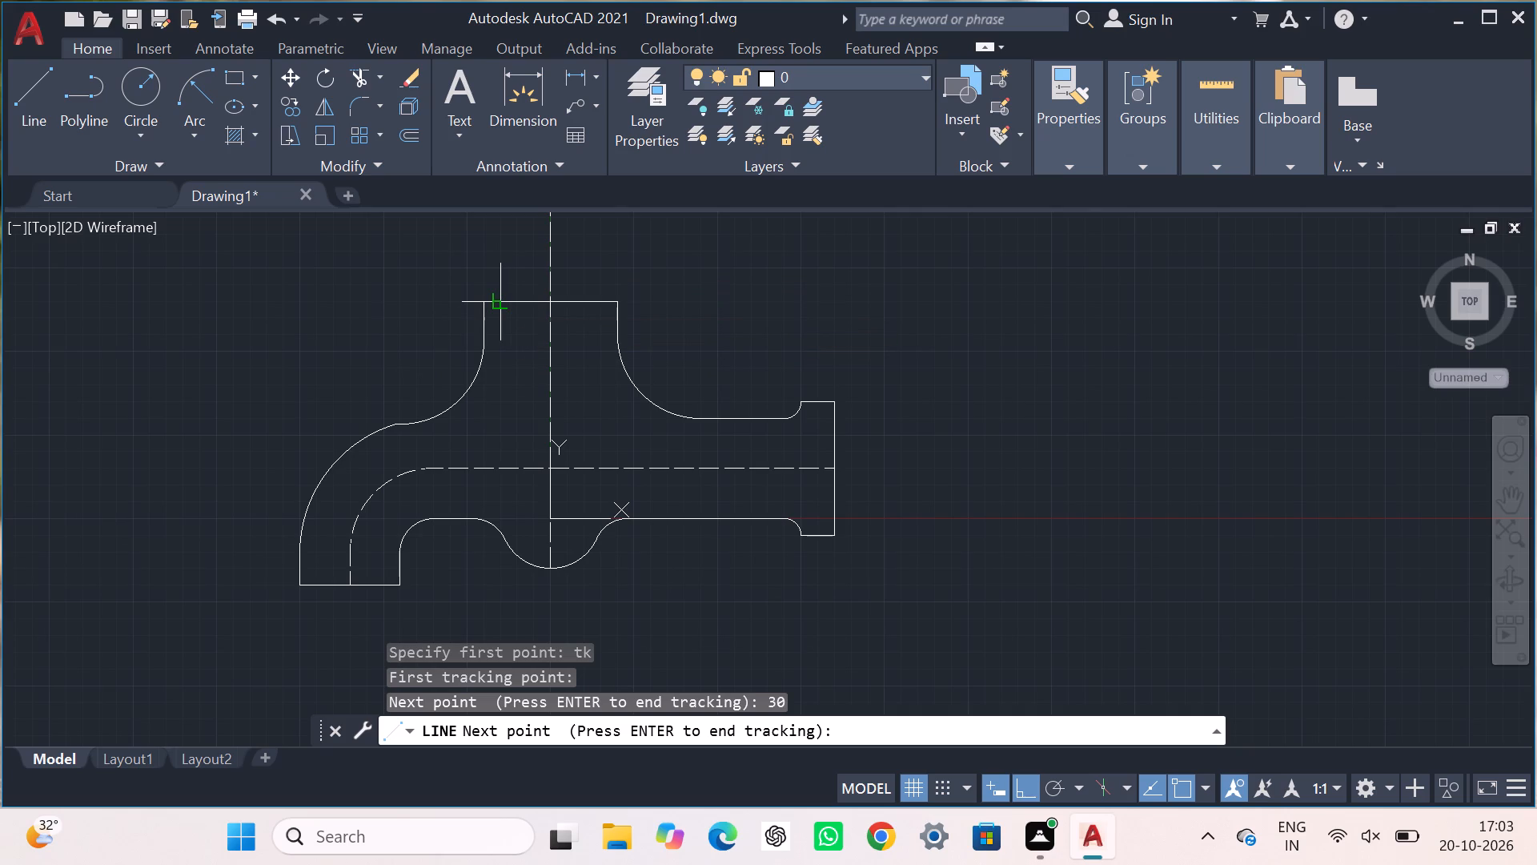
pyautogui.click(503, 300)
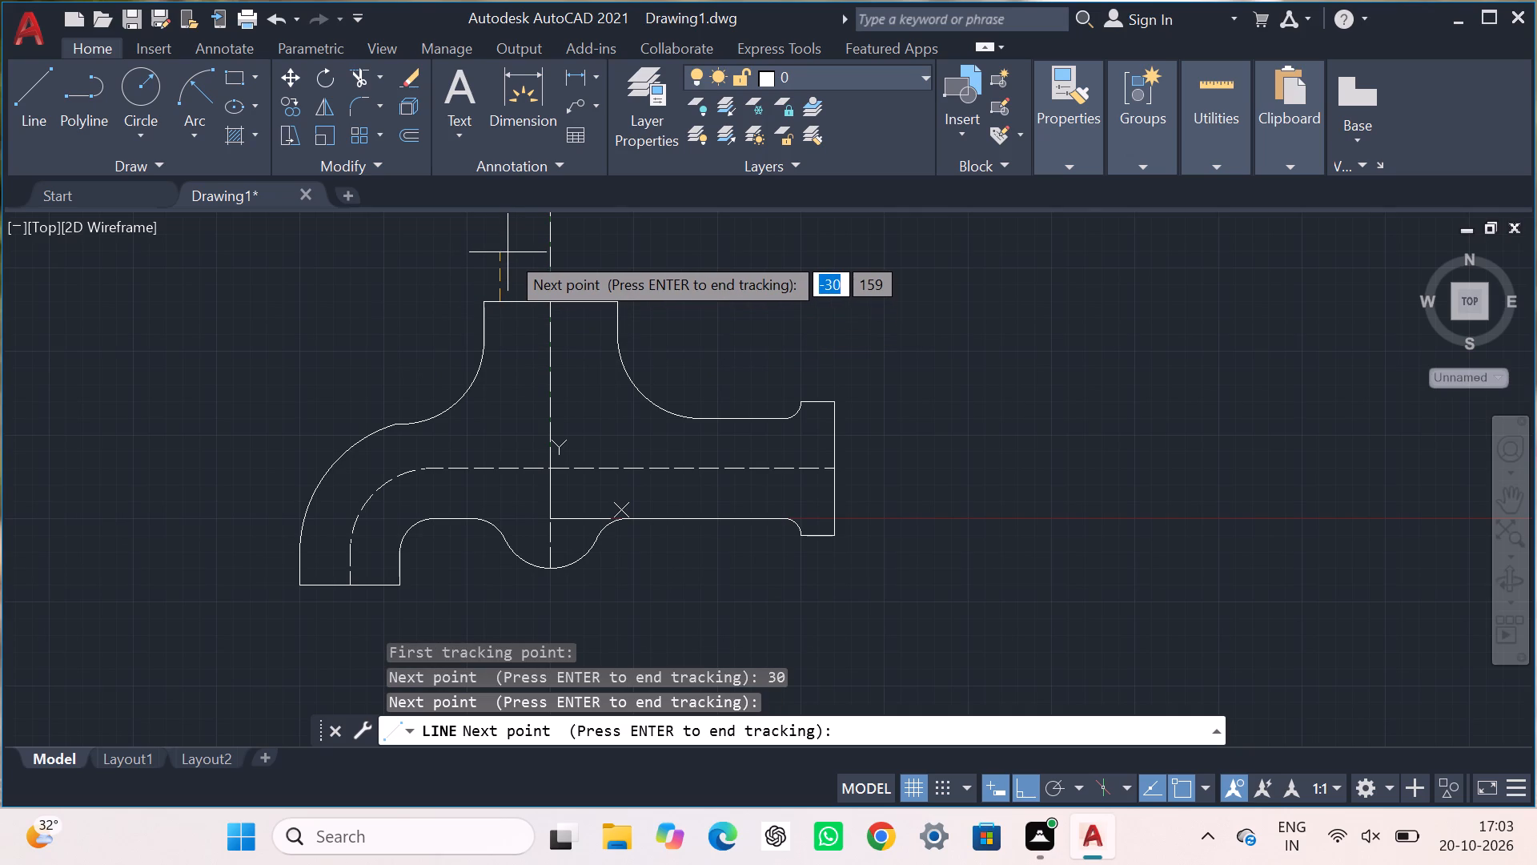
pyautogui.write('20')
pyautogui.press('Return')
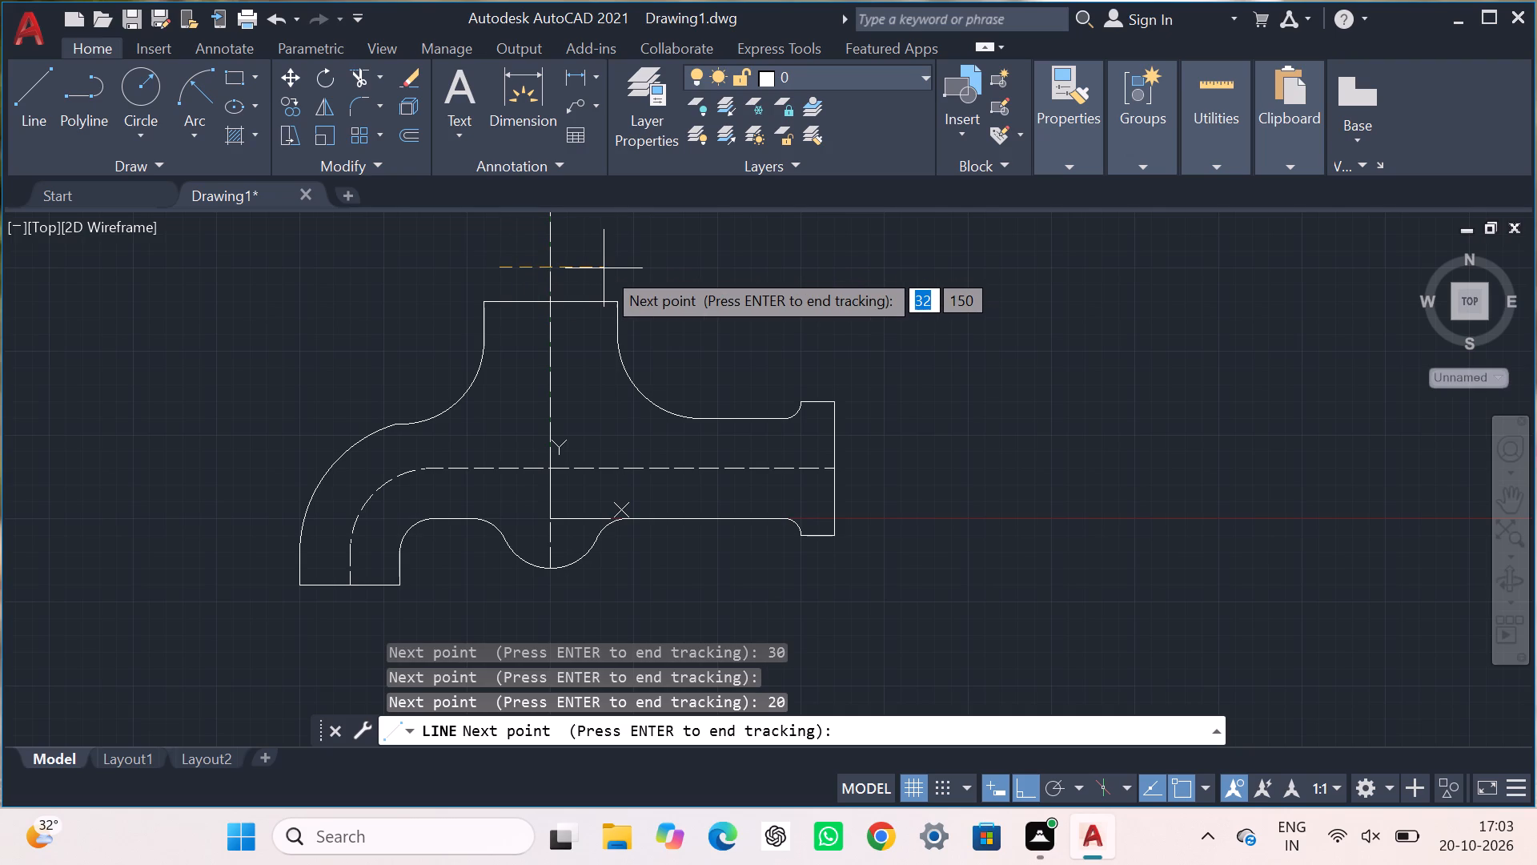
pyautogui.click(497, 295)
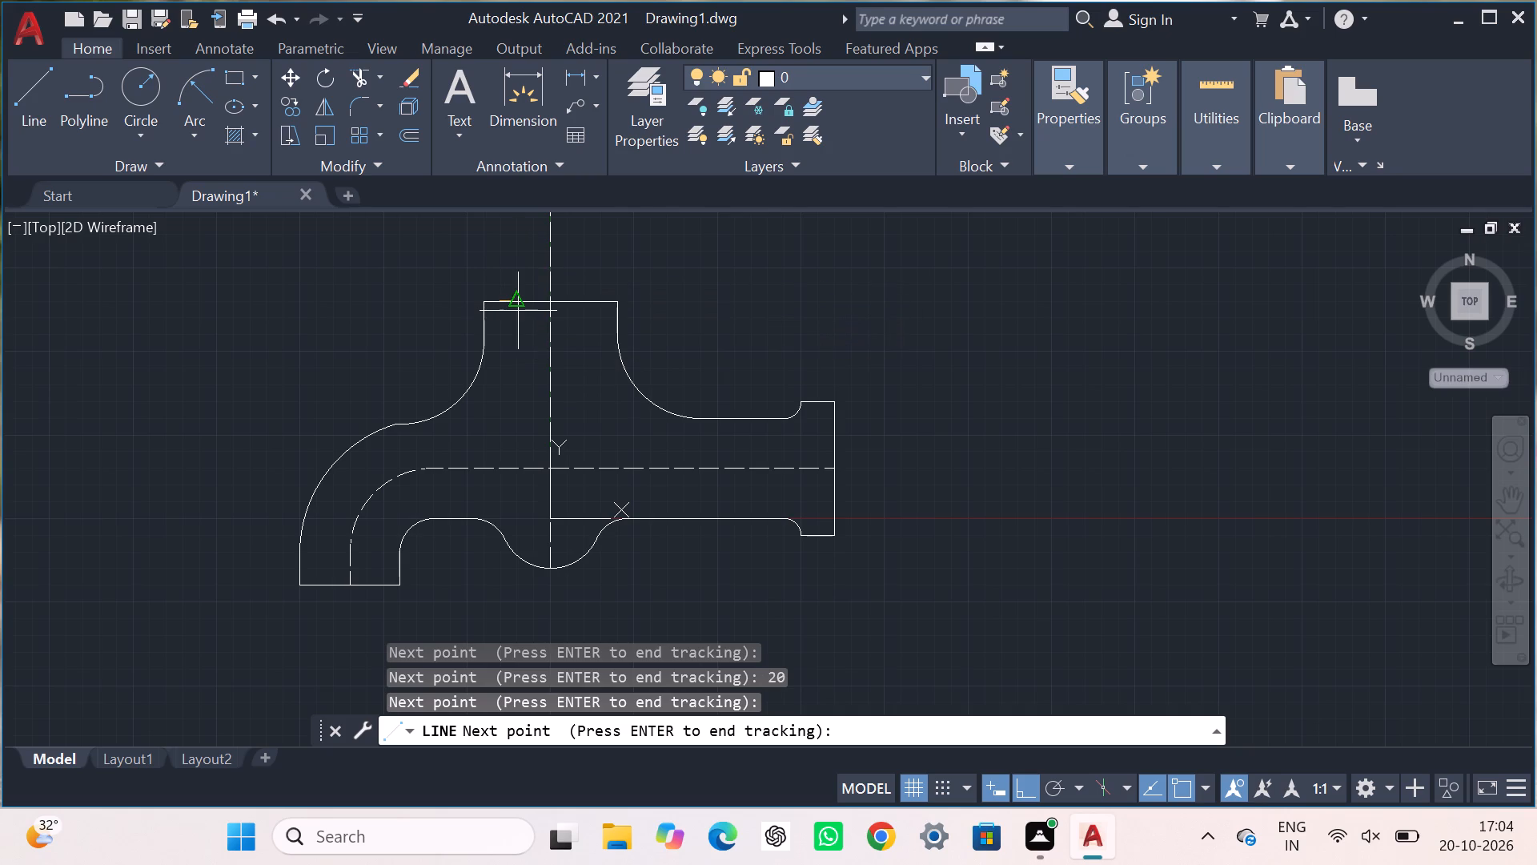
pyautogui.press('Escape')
# Draw a three-sided collar on the neck's top edge, starting 30 right of its midpoint: 20 up, 60 left, 20 down.
pyautogui.click(38, 97)
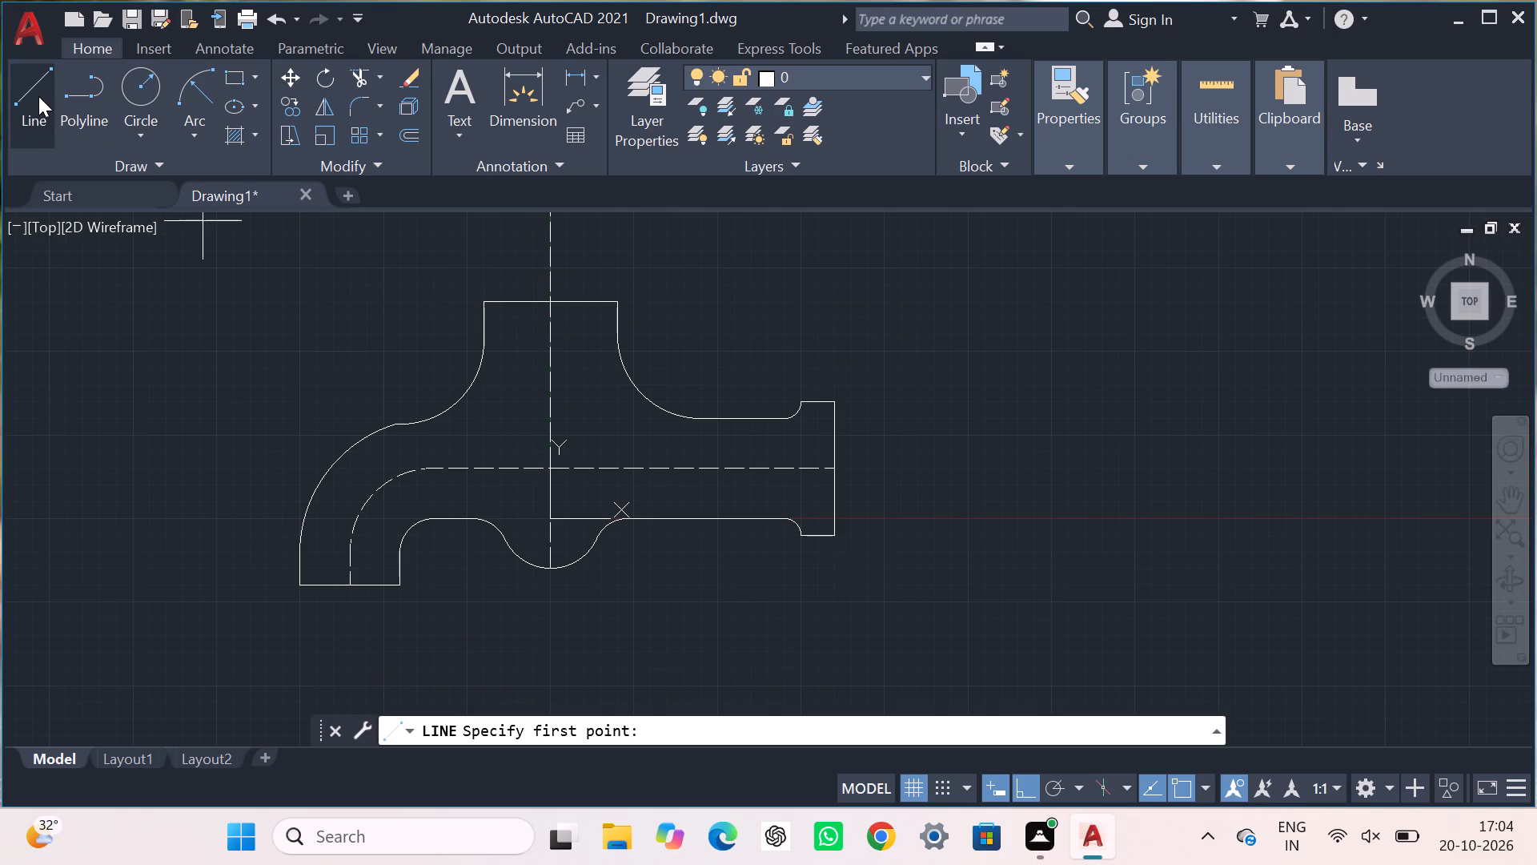
pyautogui.write('tk')
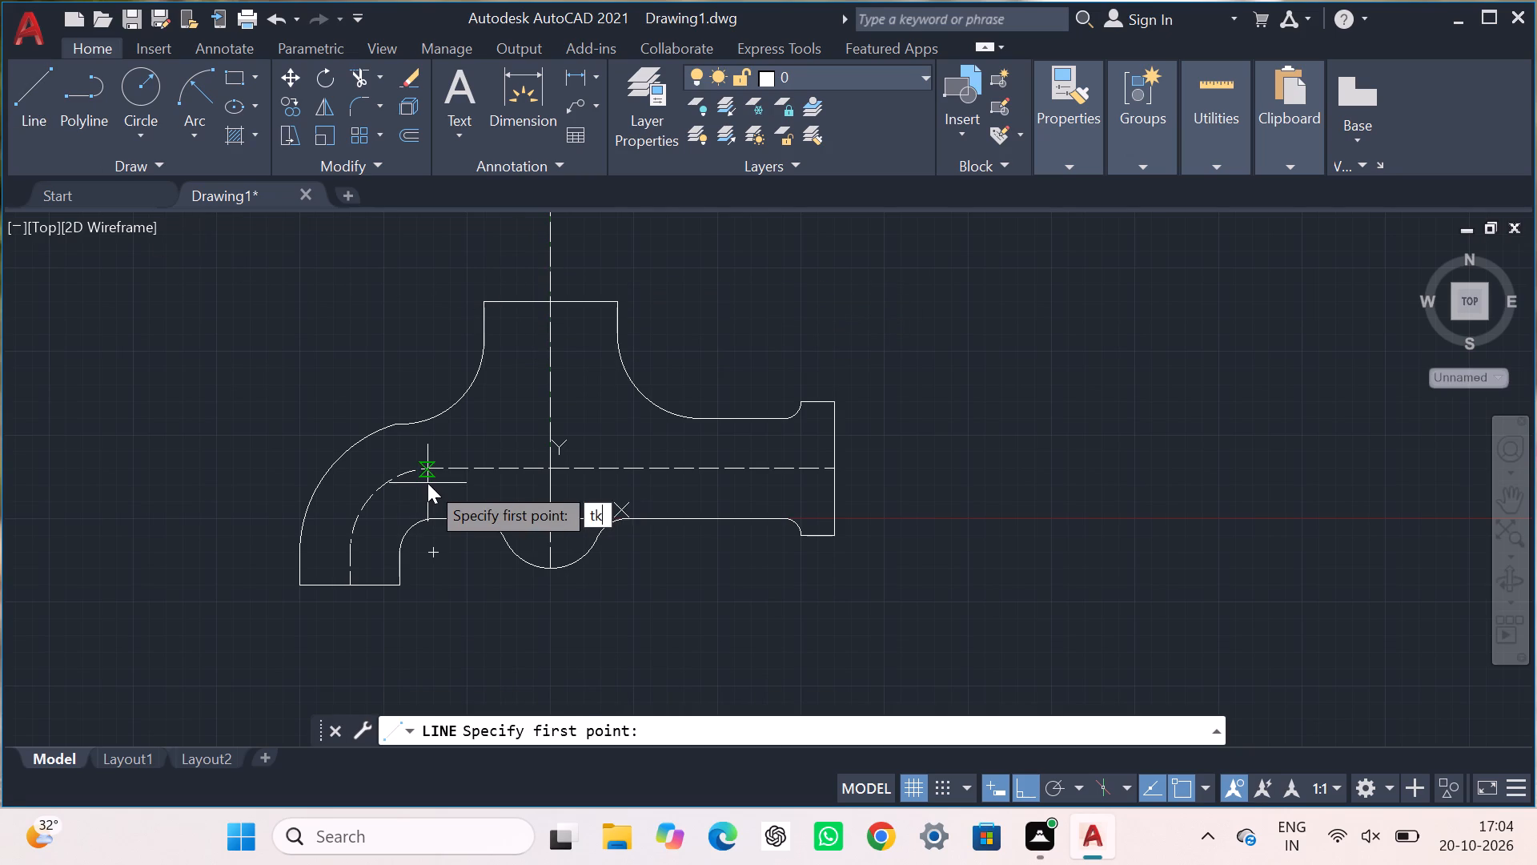
pyautogui.press('Return')
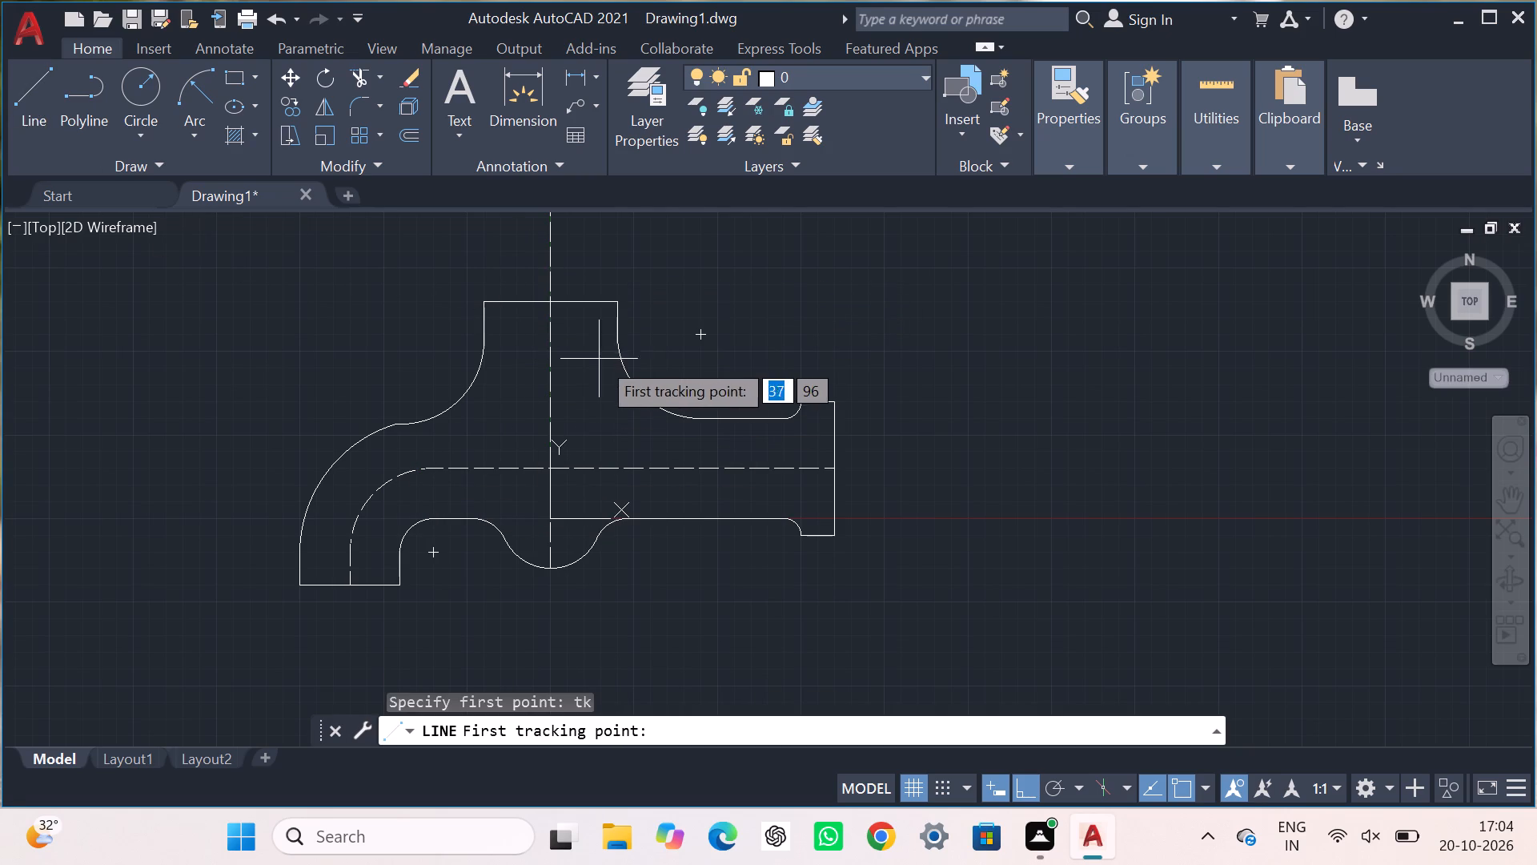
pyautogui.click(549, 302)
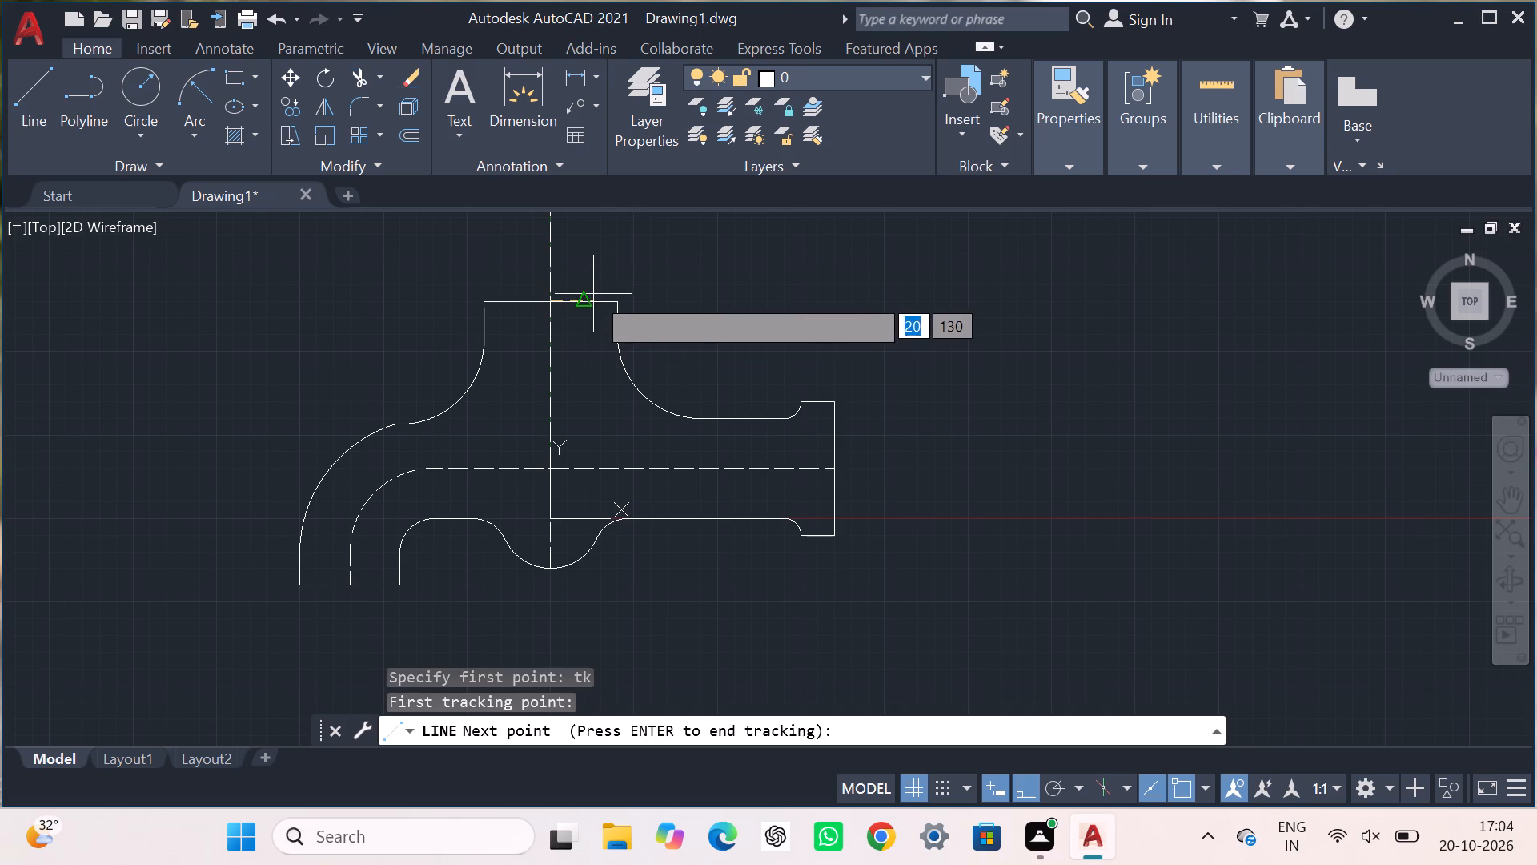
pyautogui.write('30')
pyautogui.press('Return')
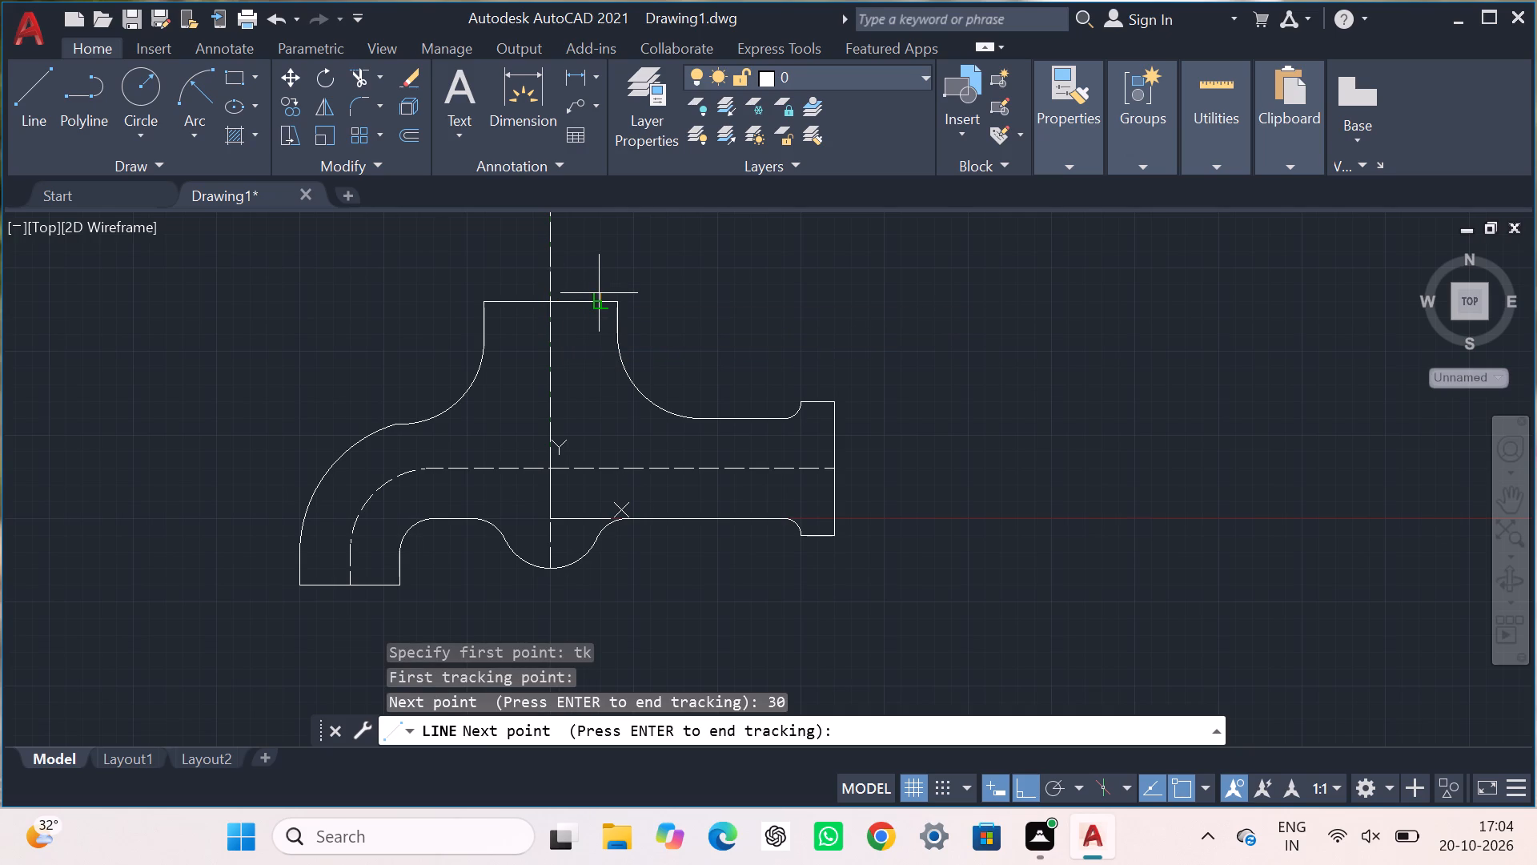
pyautogui.press('Return')
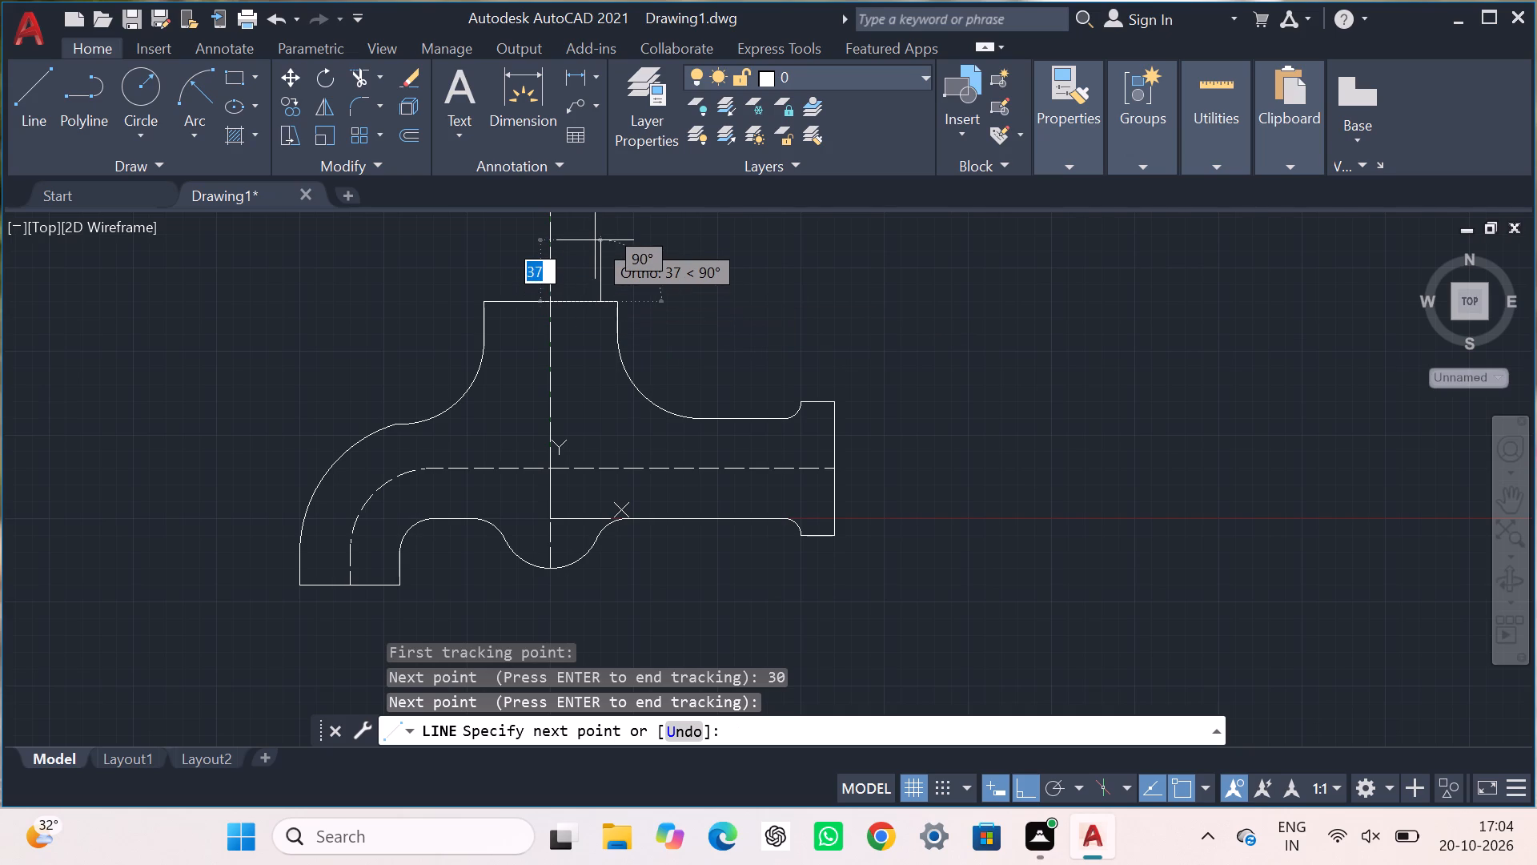
pyautogui.write('20')
pyautogui.press('Return')
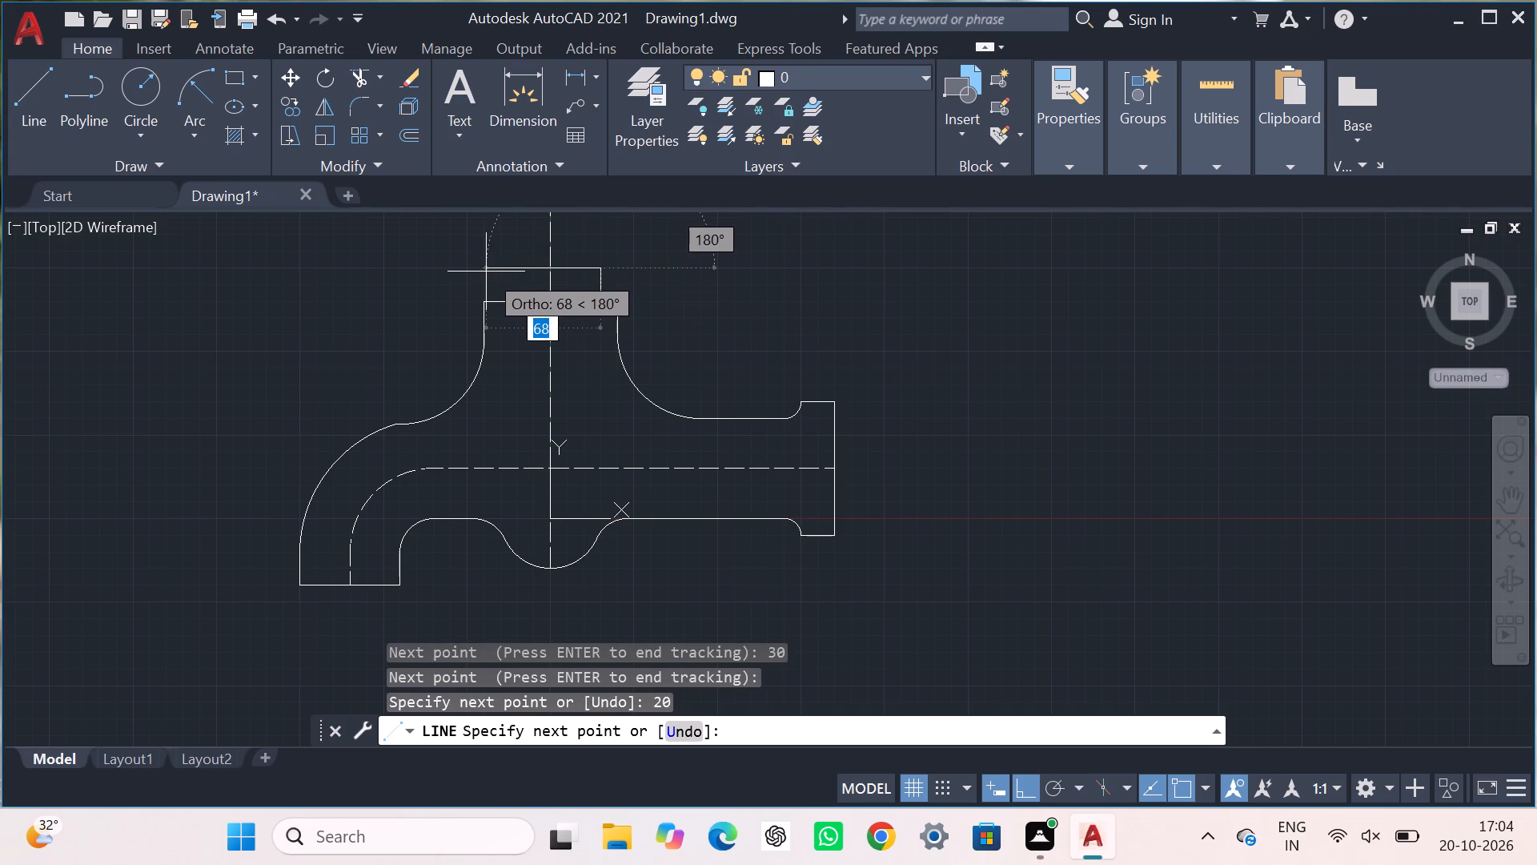
pyautogui.write('60')
pyautogui.press('Return')
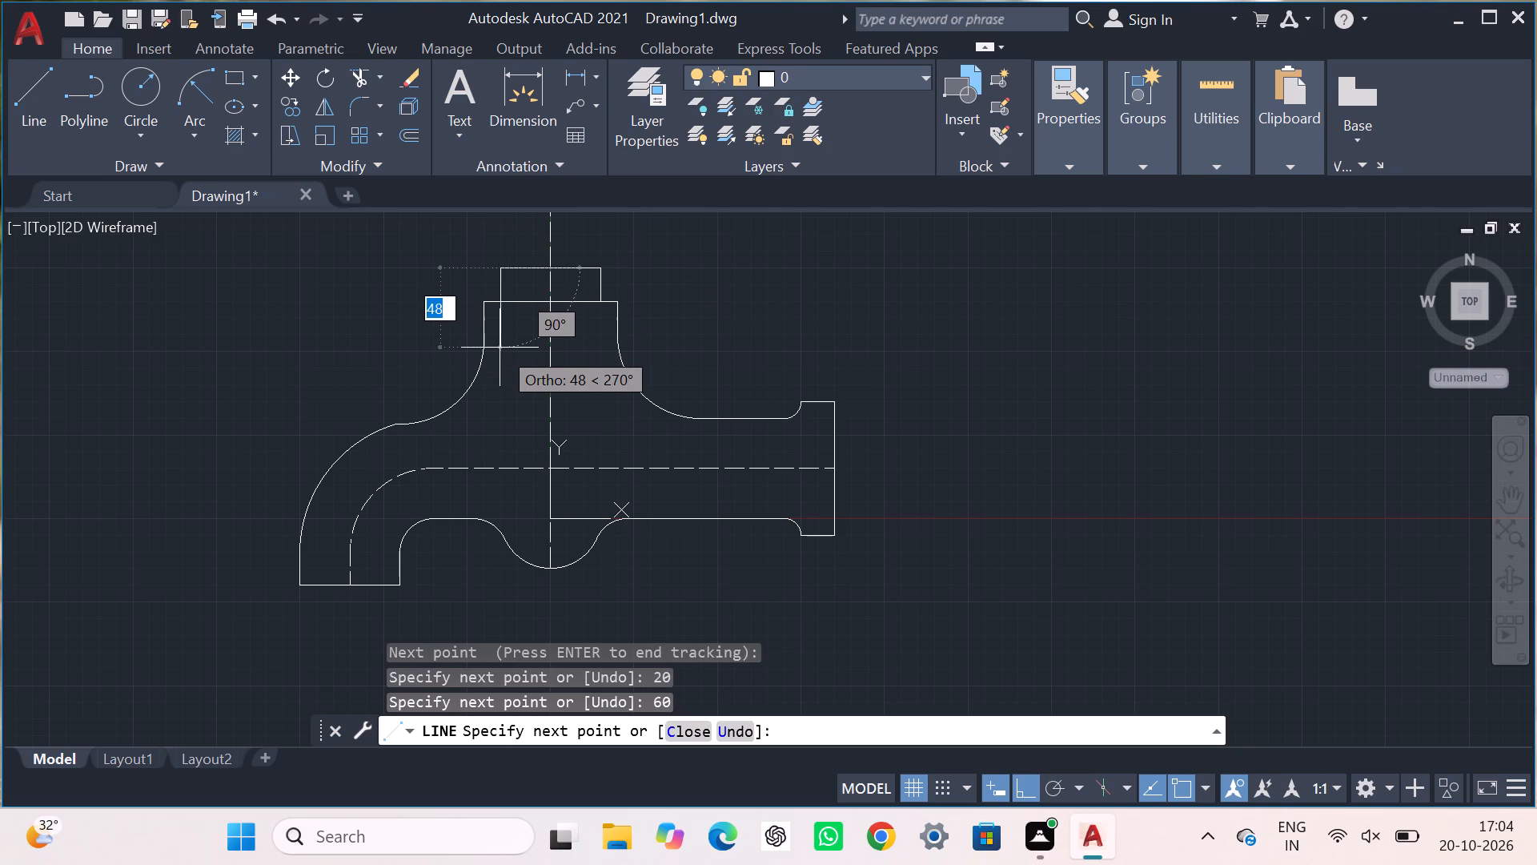
pyautogui.write('20')
pyautogui.press('Return')
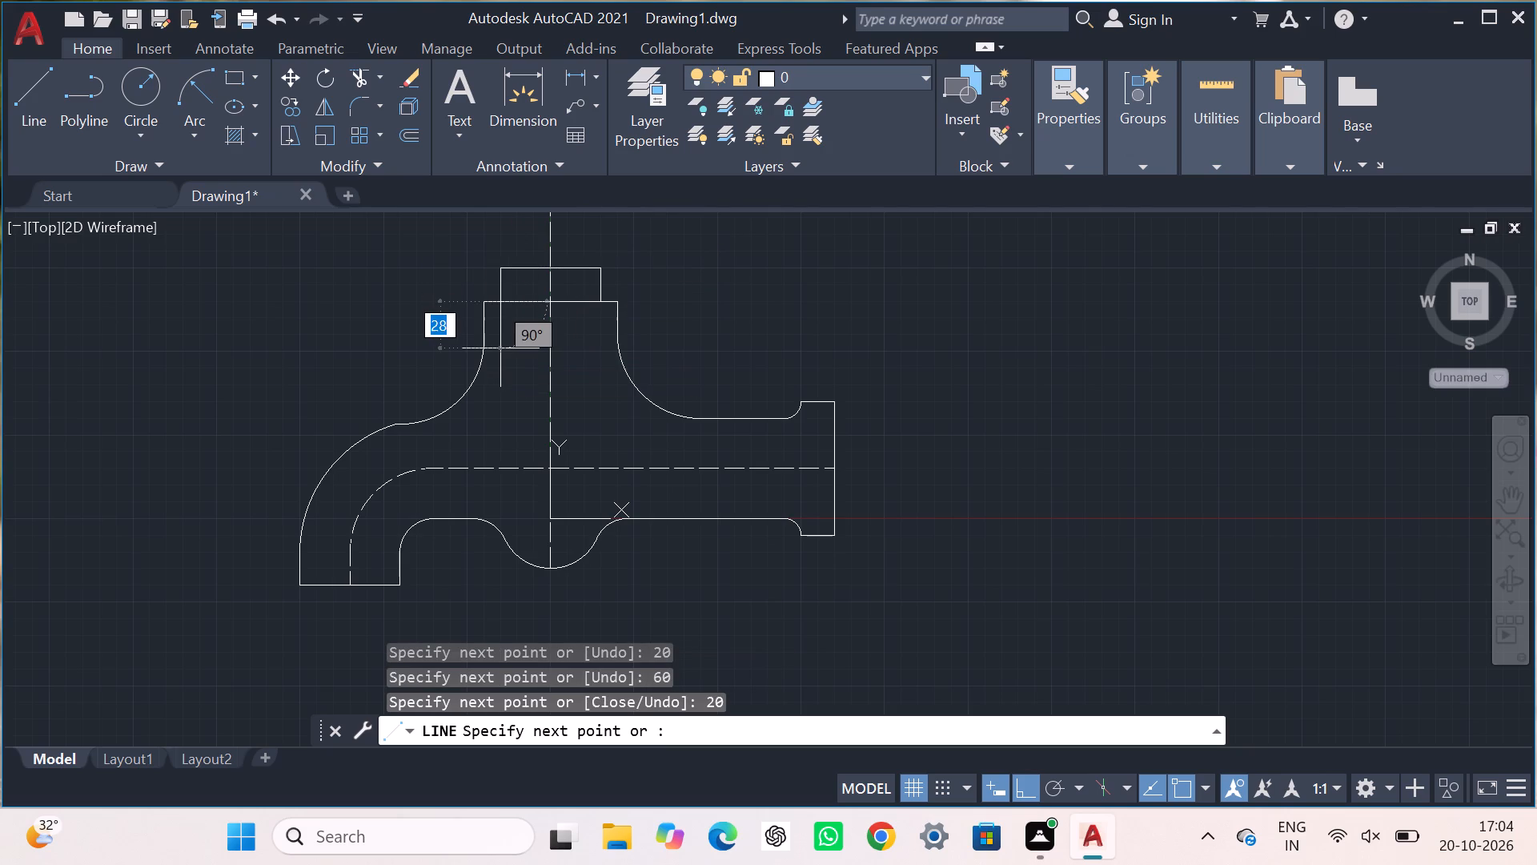
pyautogui.press('Escape')
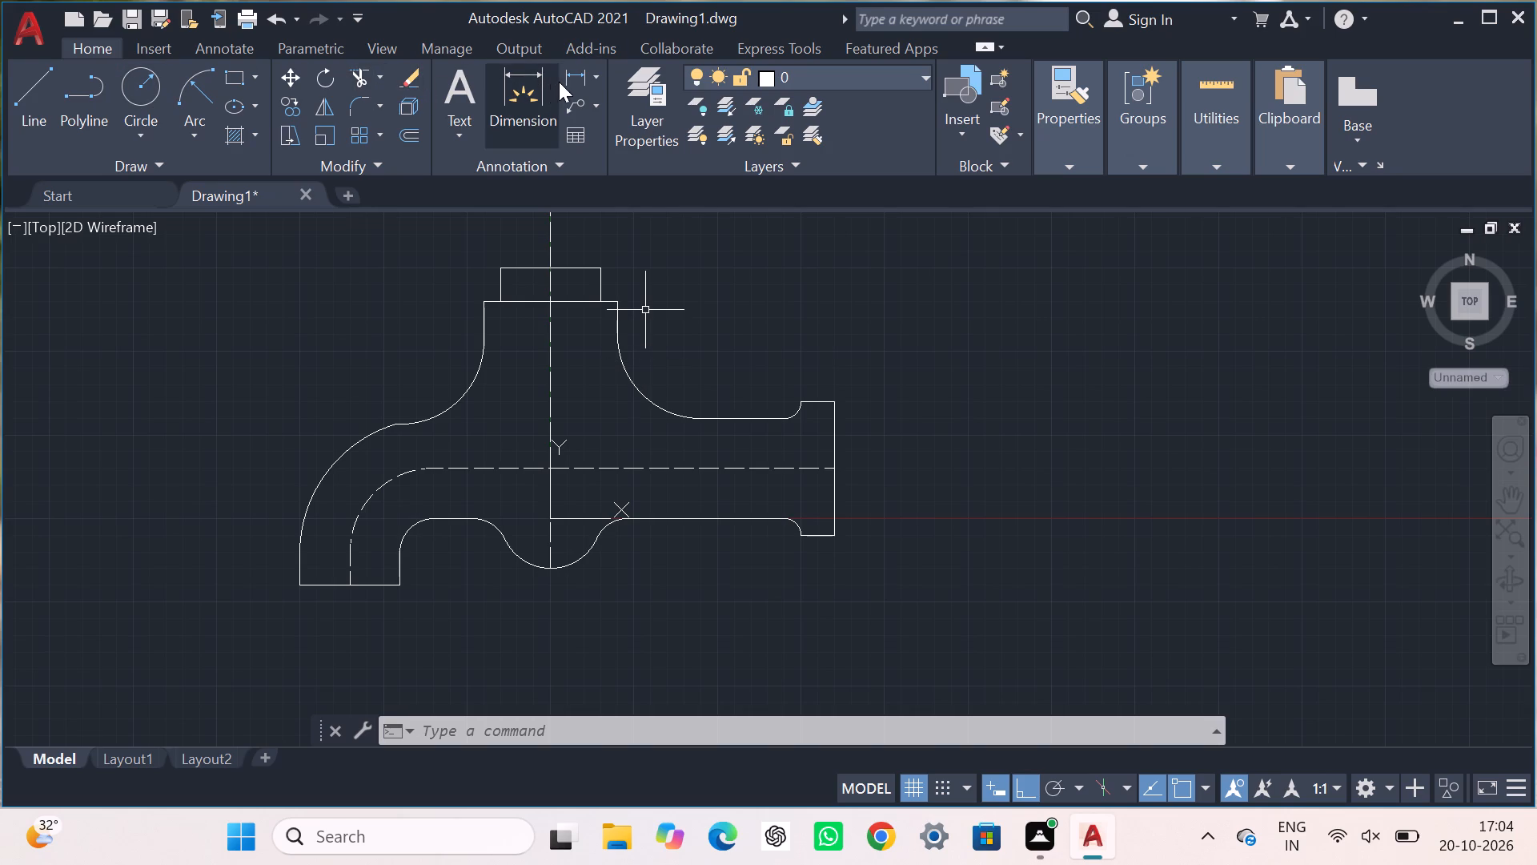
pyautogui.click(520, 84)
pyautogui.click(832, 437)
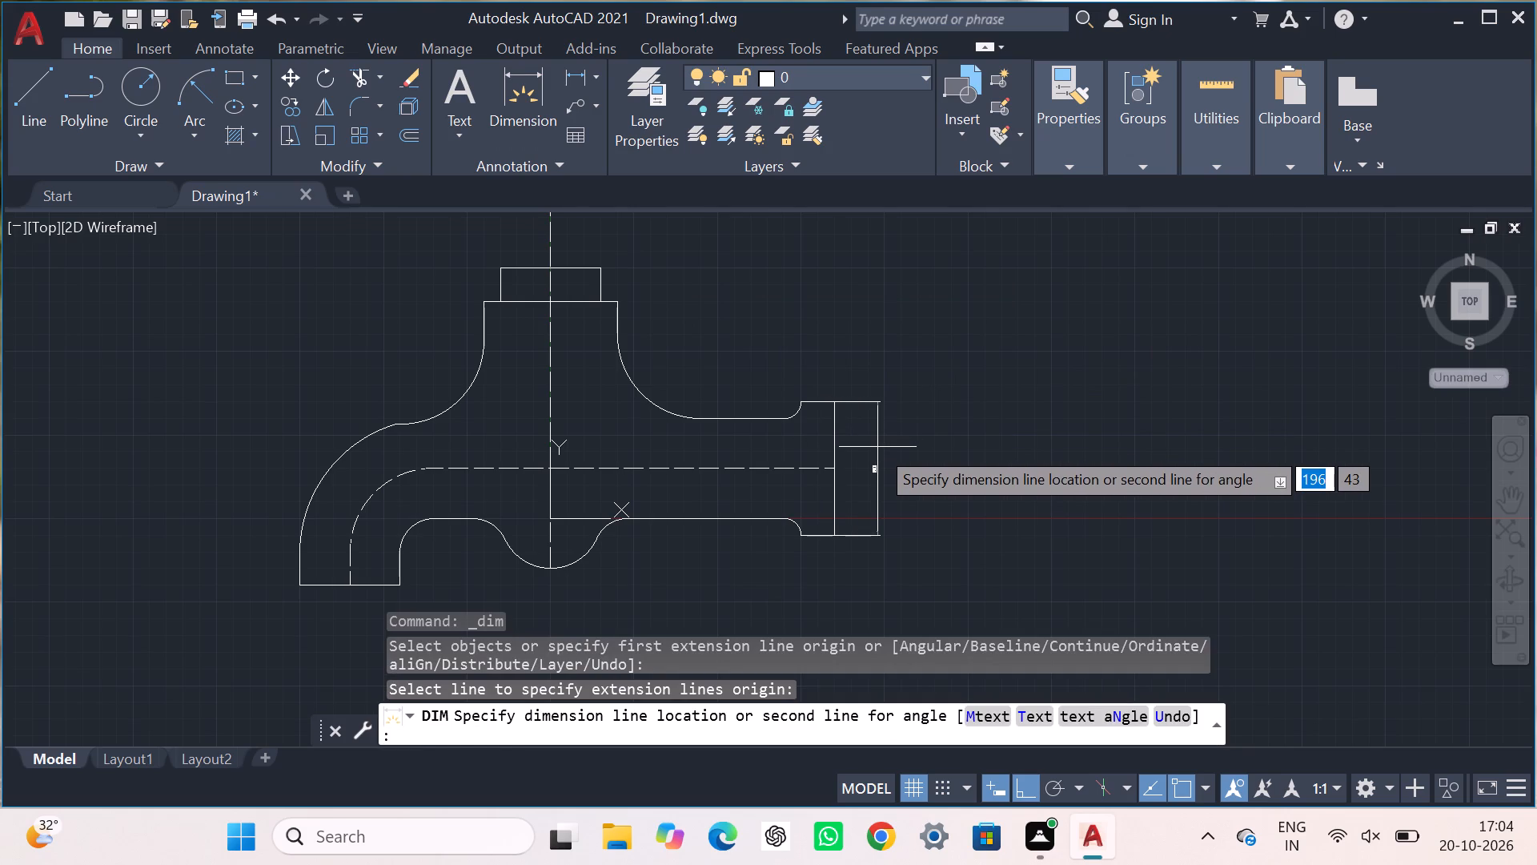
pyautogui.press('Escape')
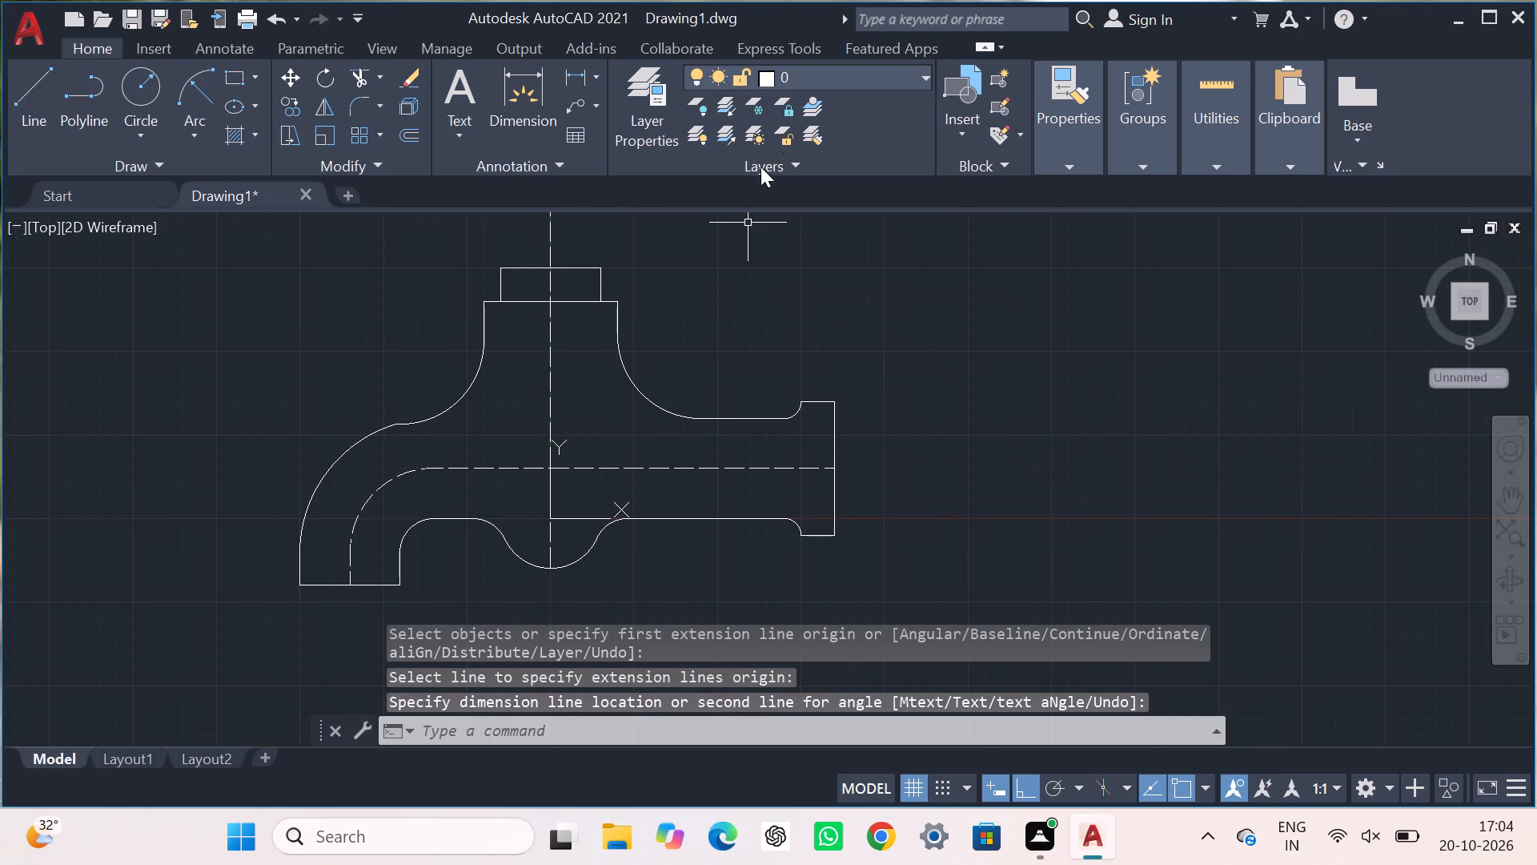
# Review the ISO-25 dimension style's arrow, text, fit and primary unit settings, and set the style current.
pyautogui.press('d')
pyautogui.press('Return')
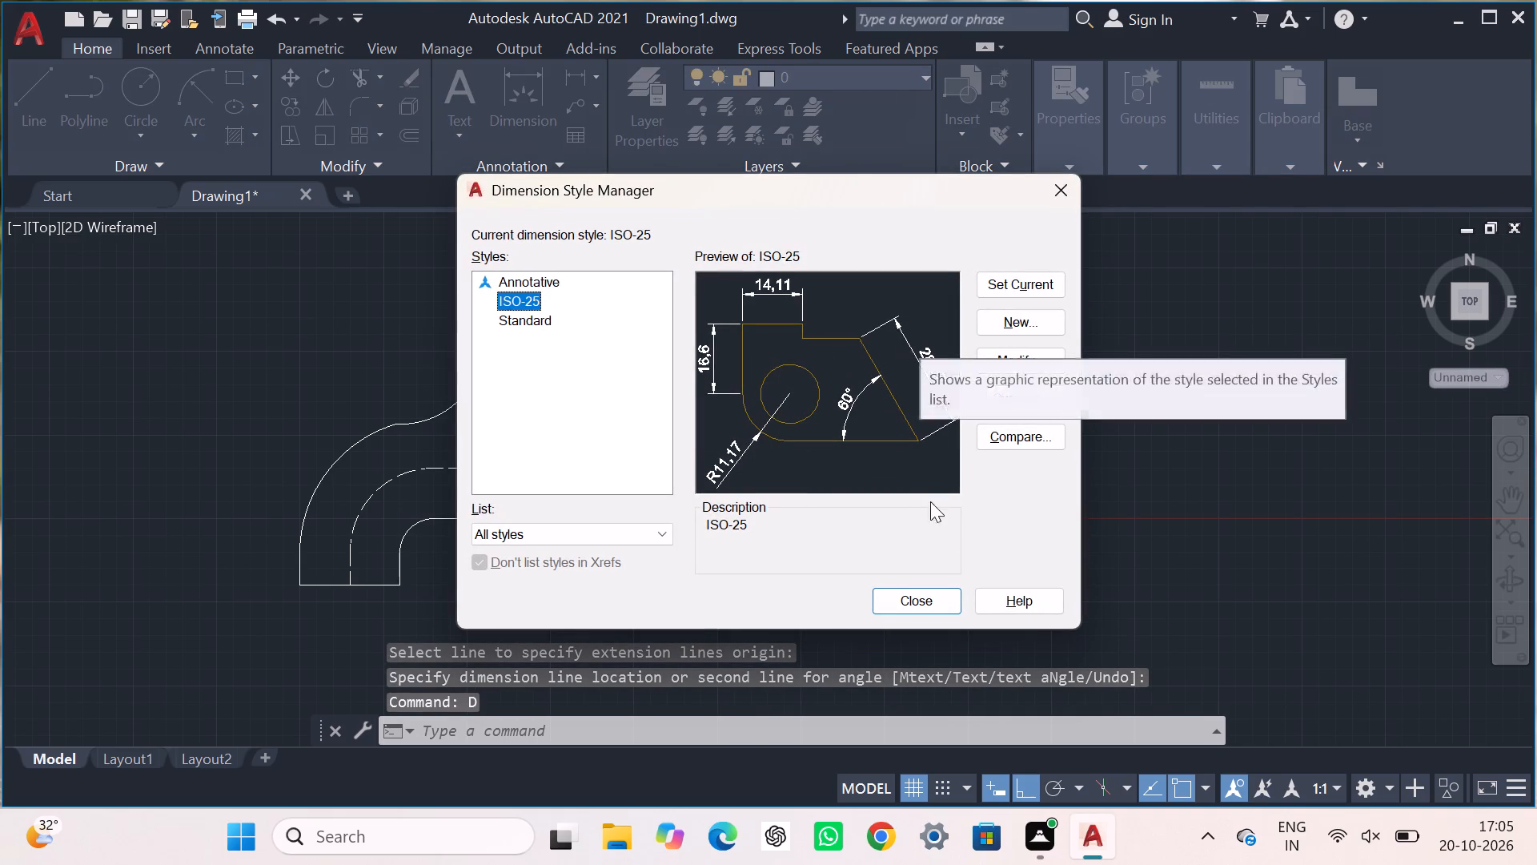
pyautogui.click(993, 353)
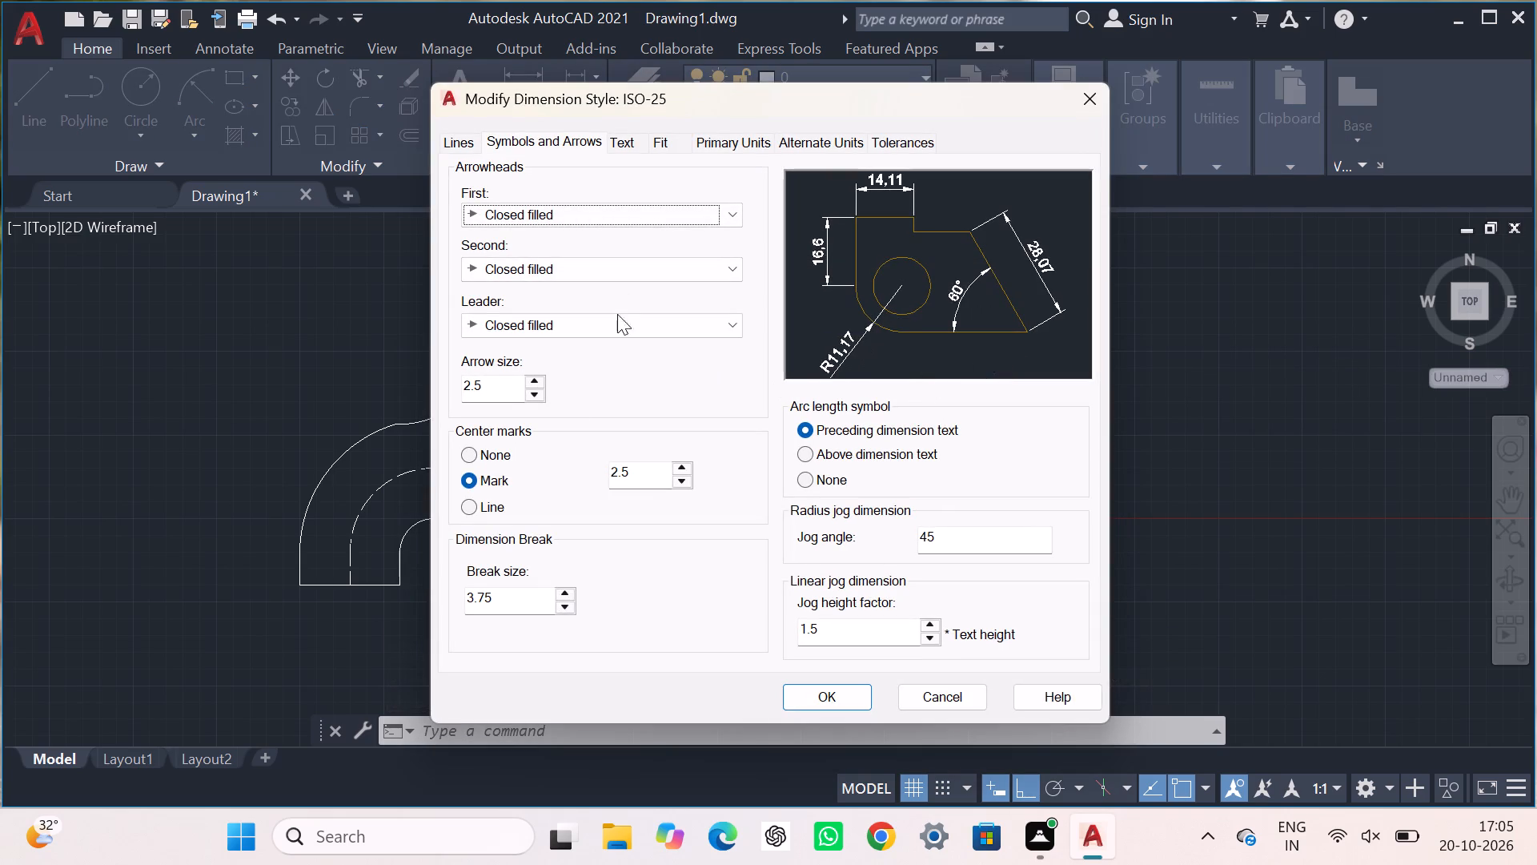
pyautogui.click(631, 141)
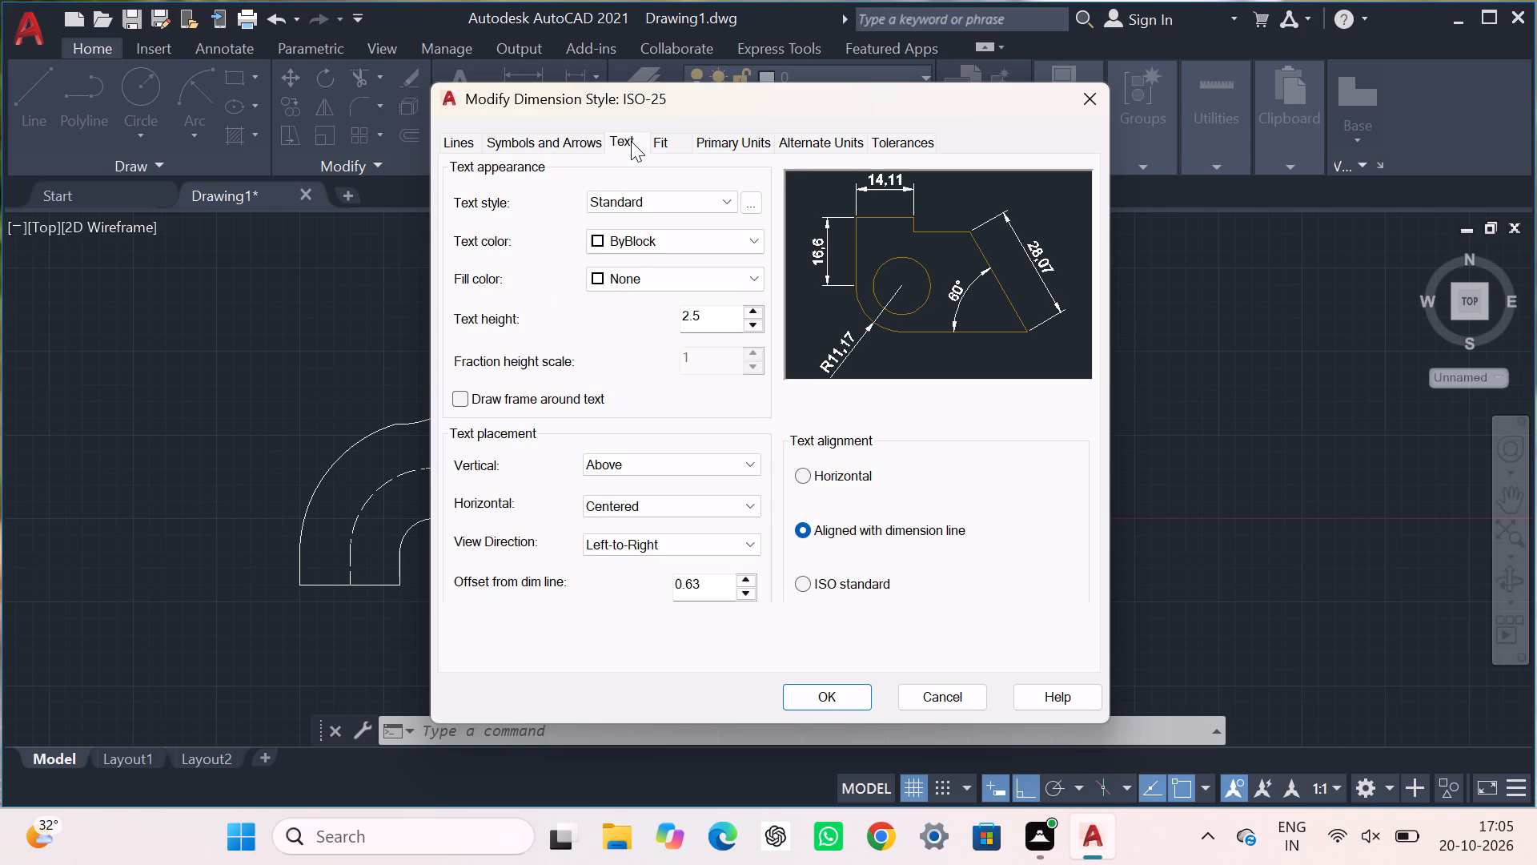
pyautogui.click(664, 139)
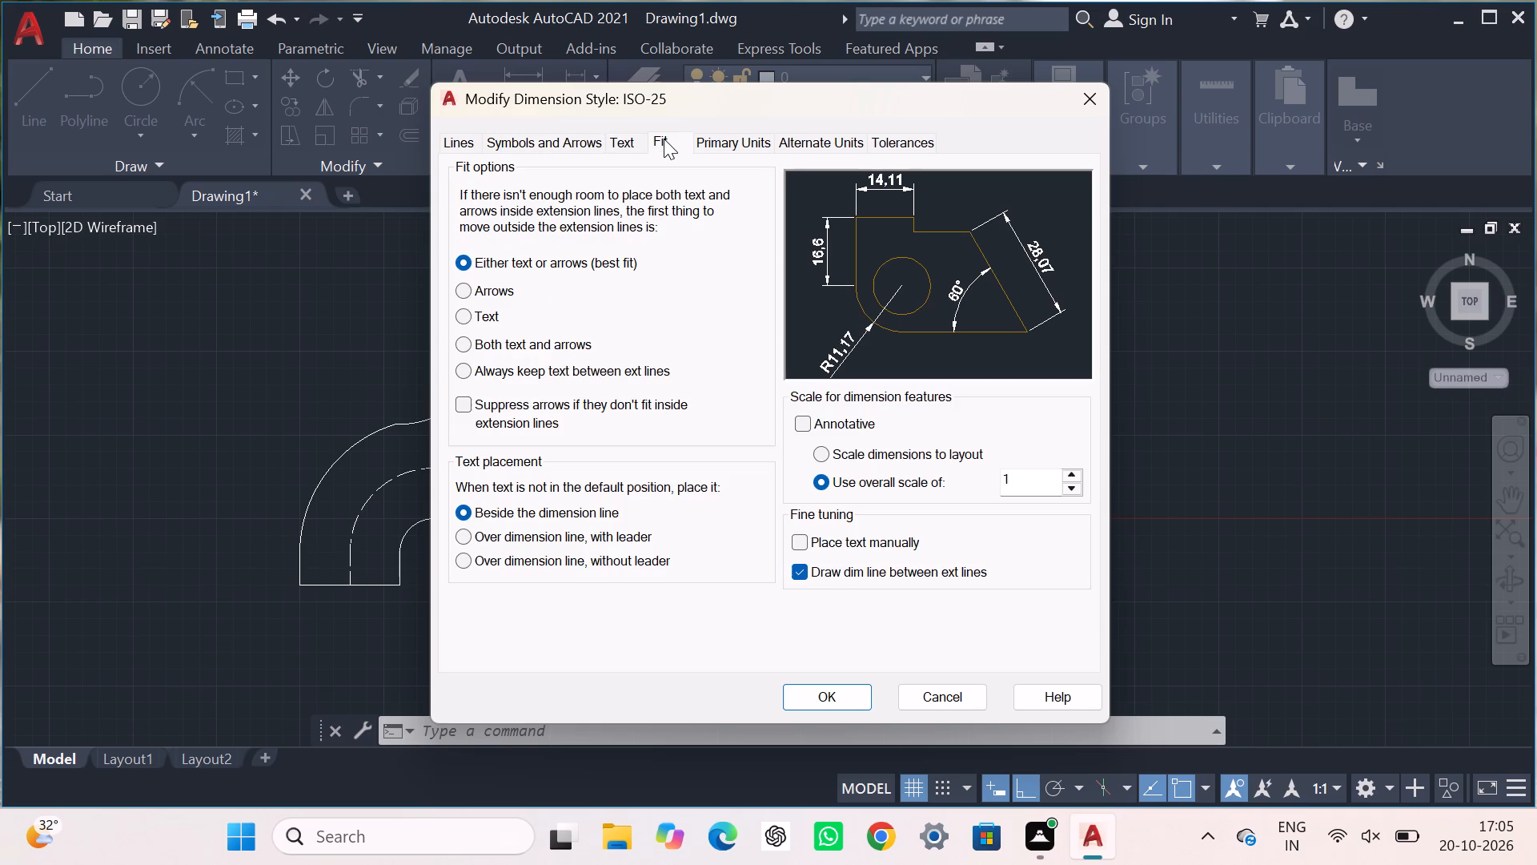
pyautogui.click(706, 135)
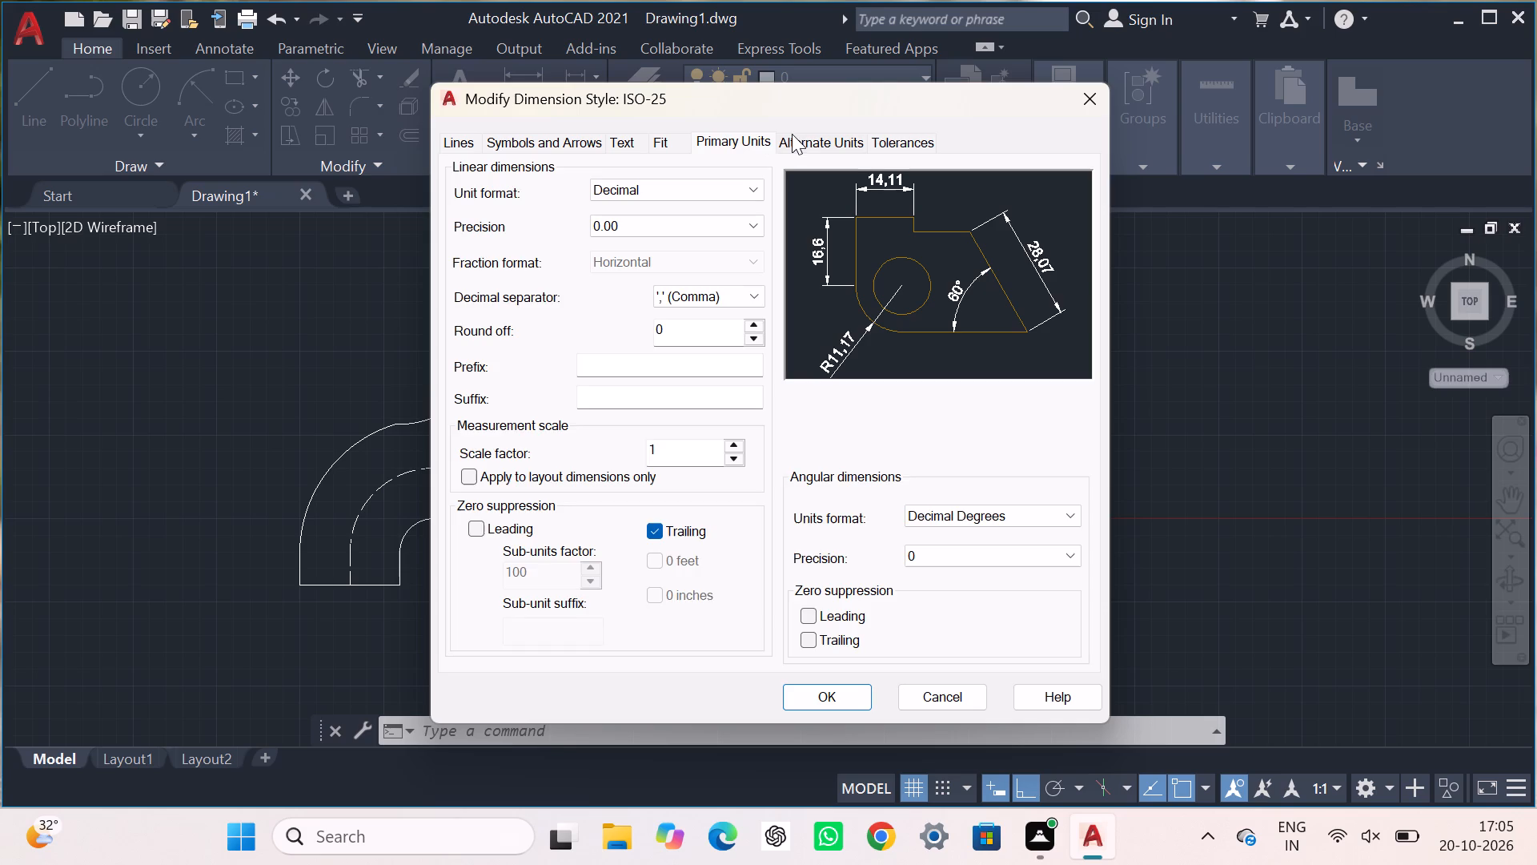
pyautogui.click(844, 694)
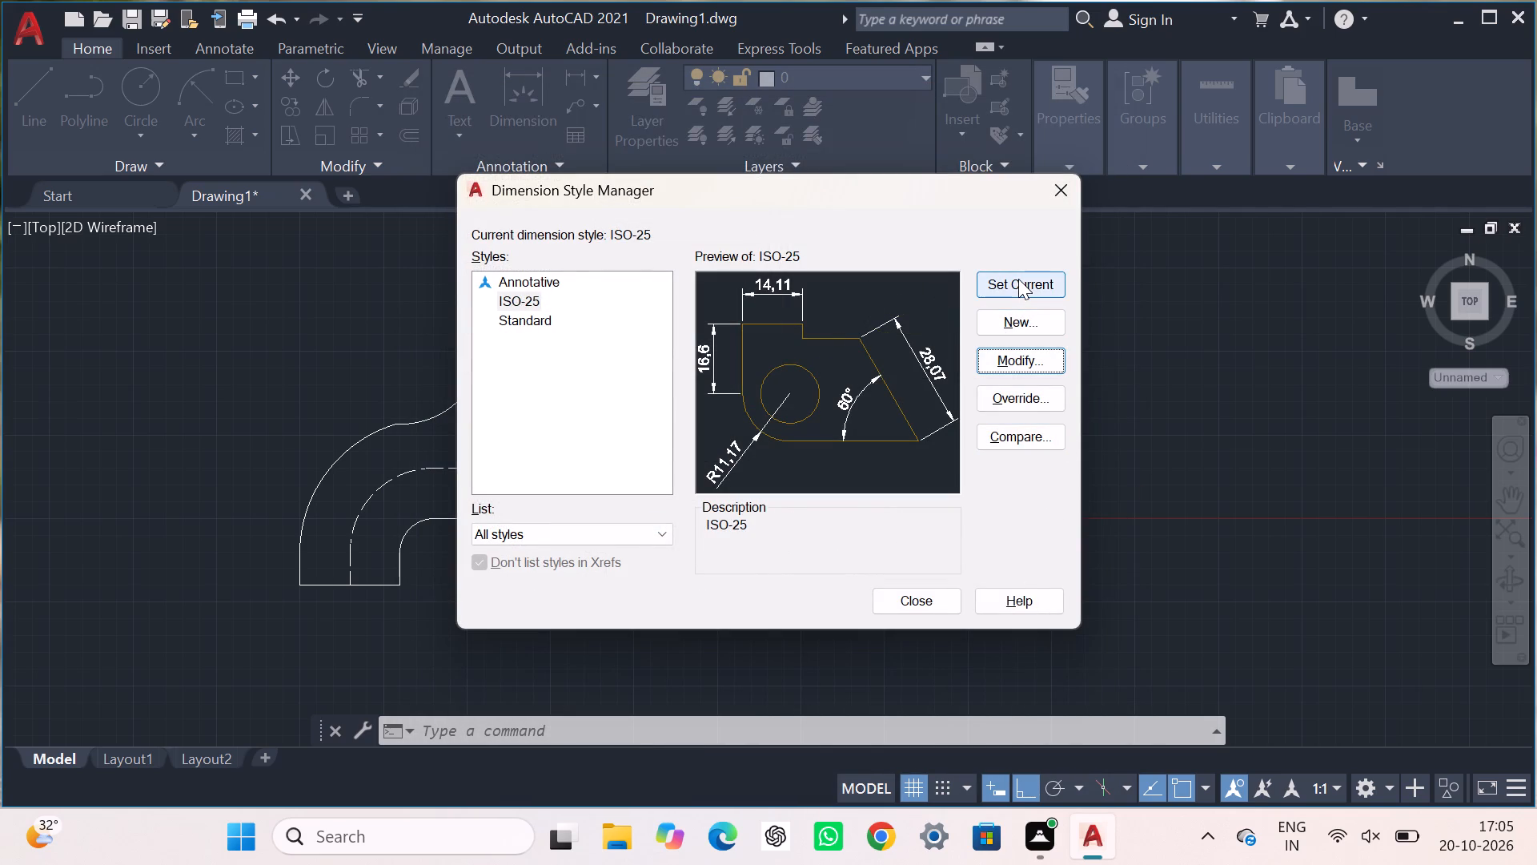
pyautogui.click(1018, 279)
pyautogui.click(899, 594)
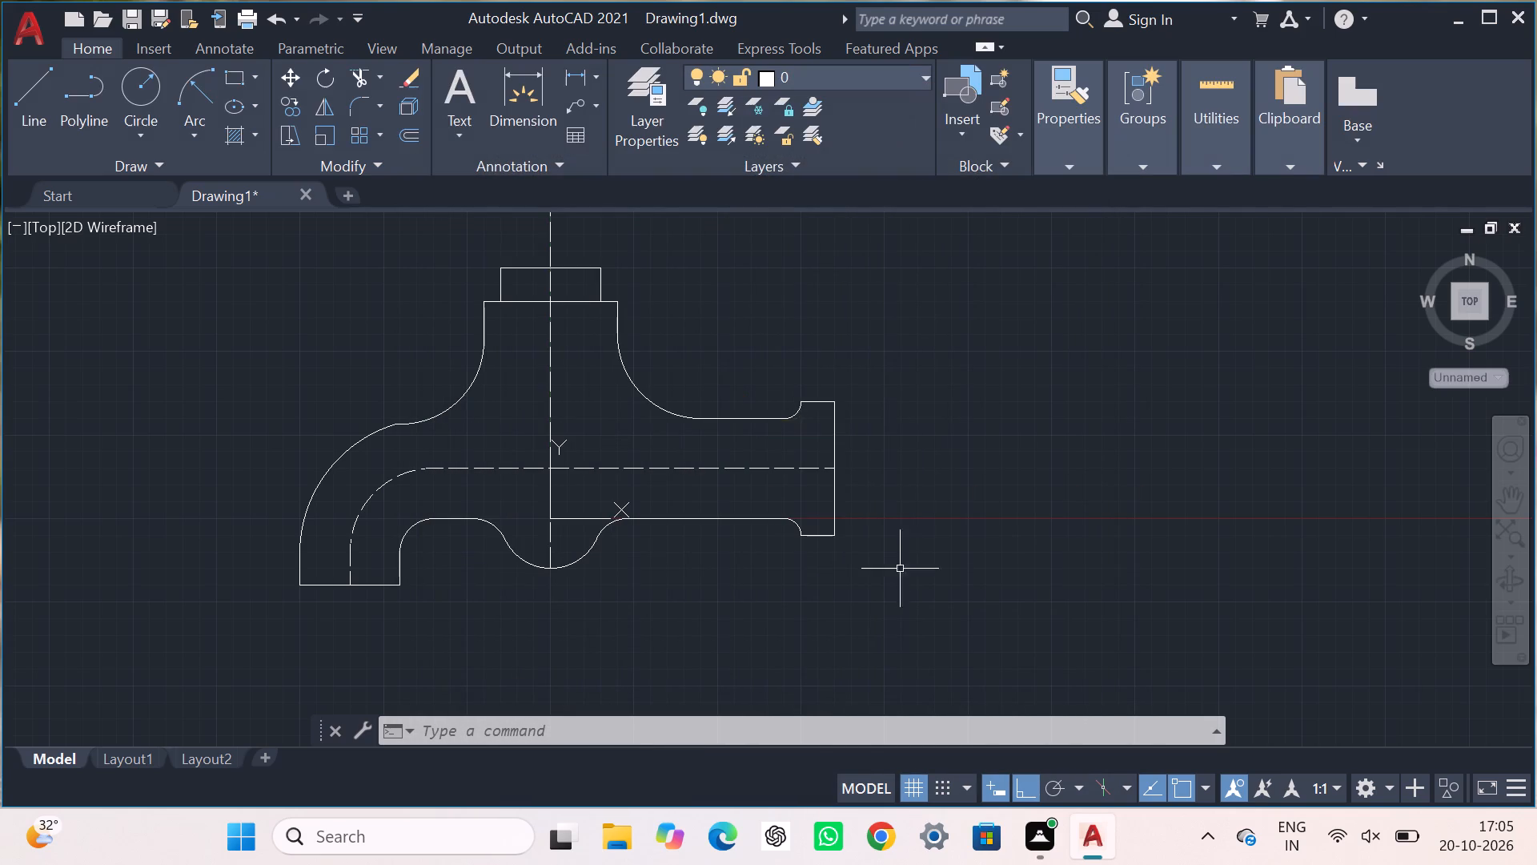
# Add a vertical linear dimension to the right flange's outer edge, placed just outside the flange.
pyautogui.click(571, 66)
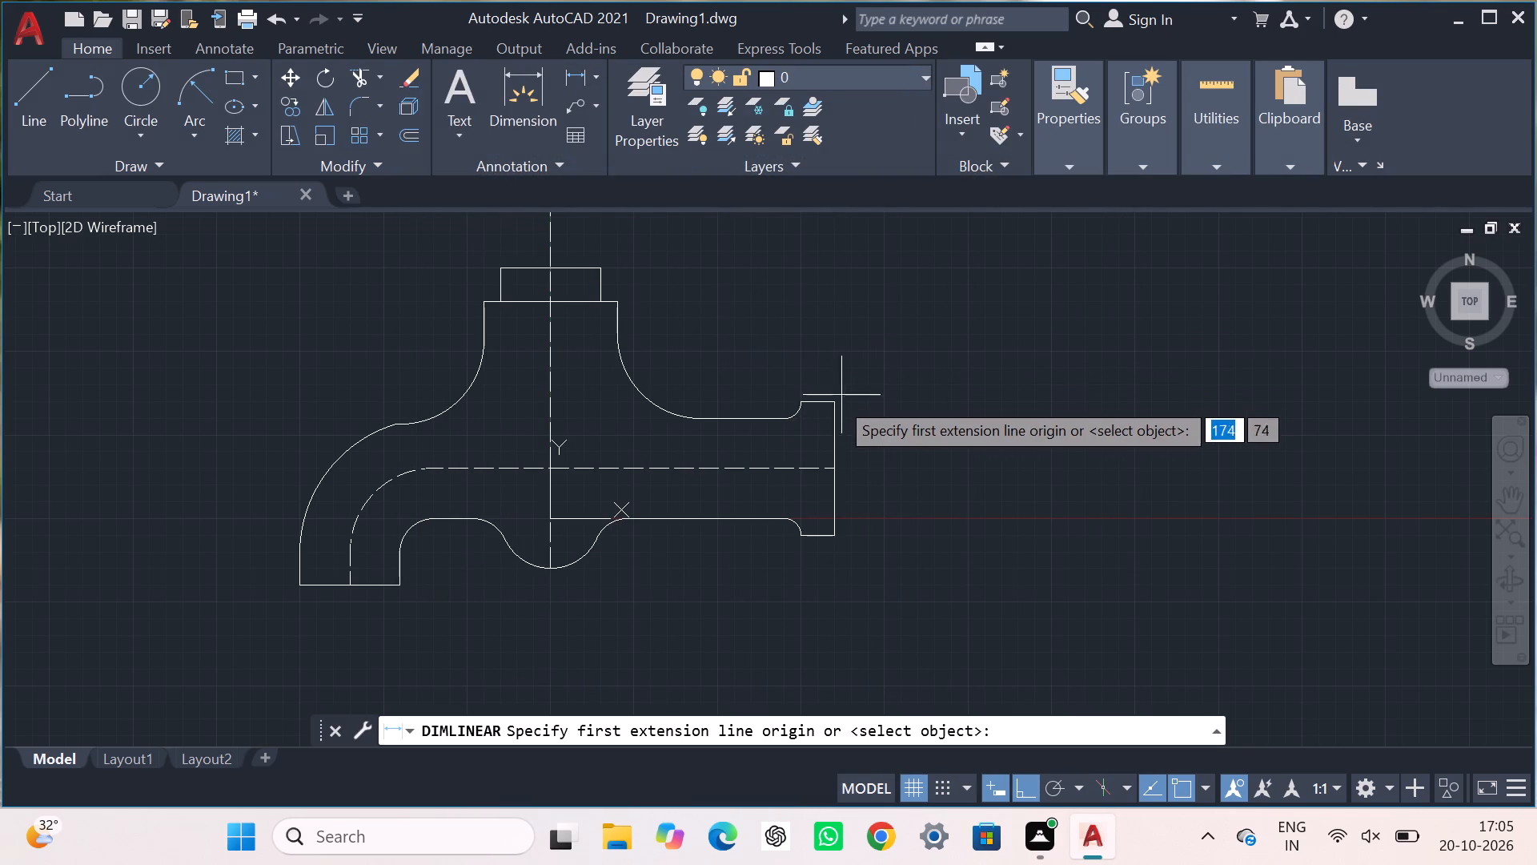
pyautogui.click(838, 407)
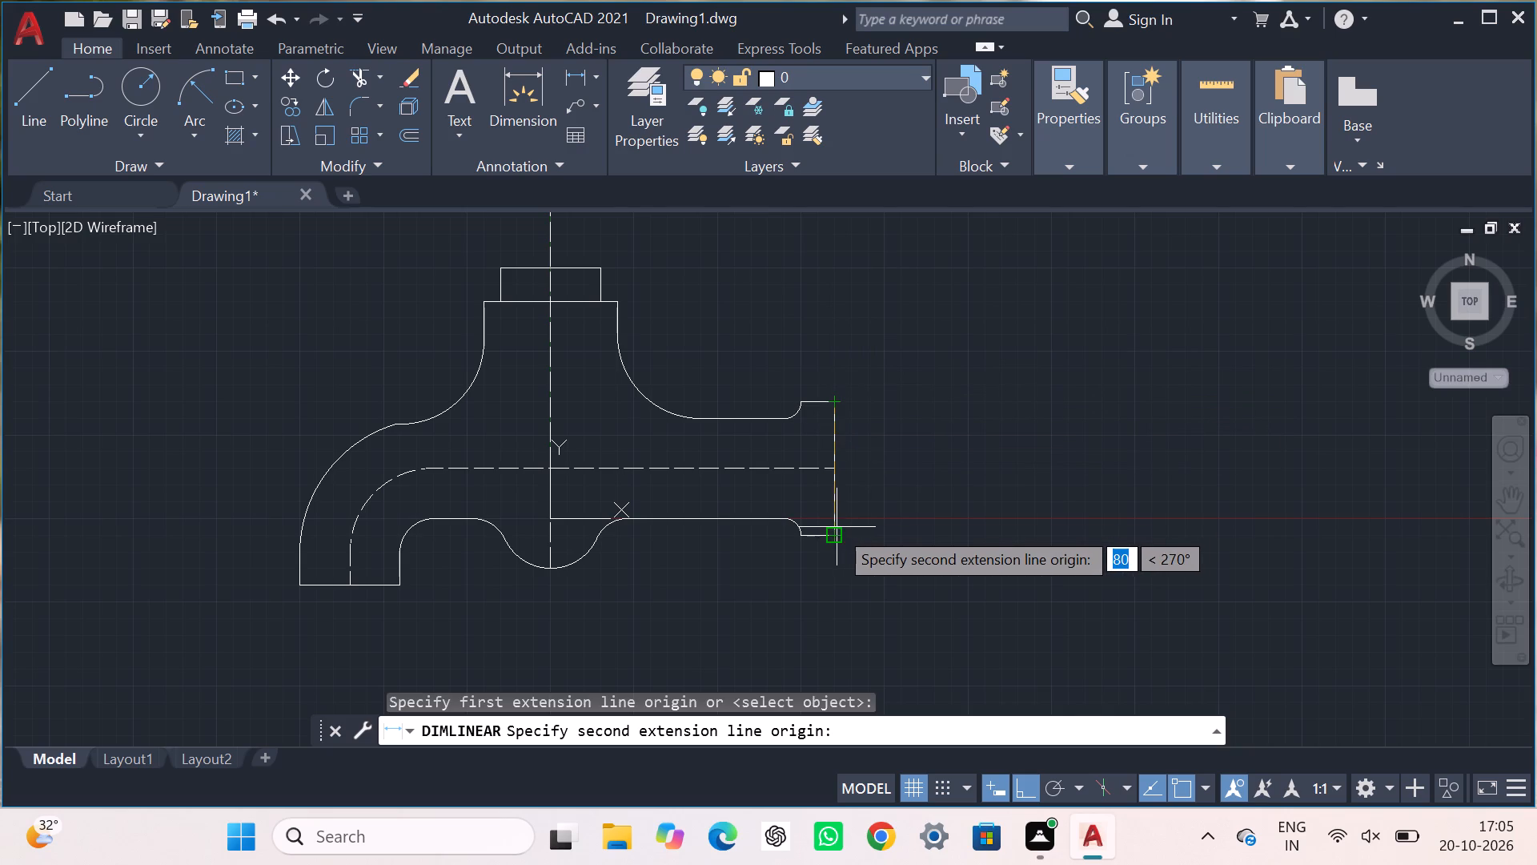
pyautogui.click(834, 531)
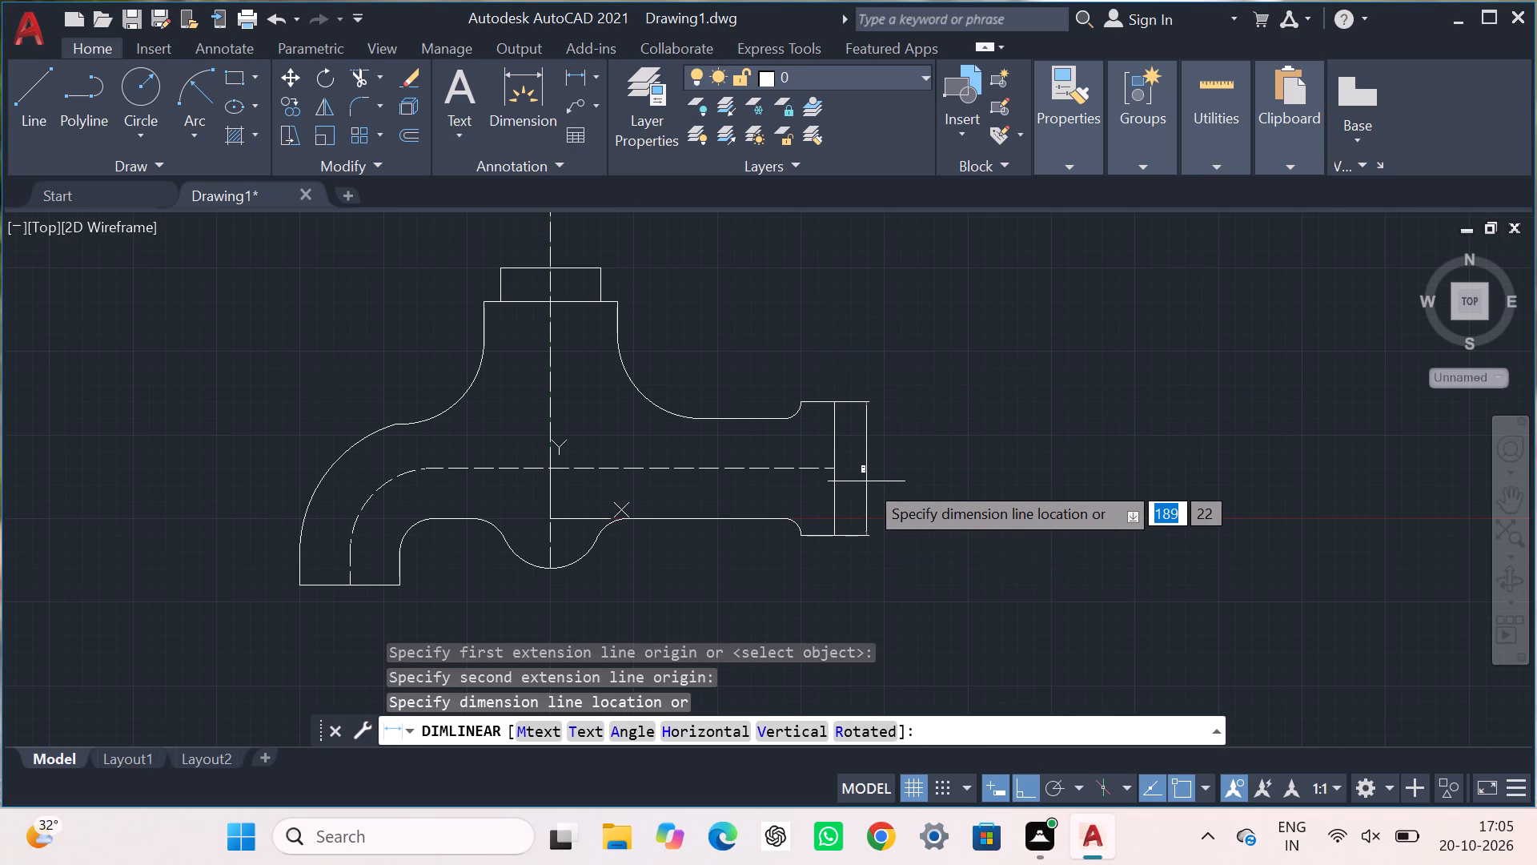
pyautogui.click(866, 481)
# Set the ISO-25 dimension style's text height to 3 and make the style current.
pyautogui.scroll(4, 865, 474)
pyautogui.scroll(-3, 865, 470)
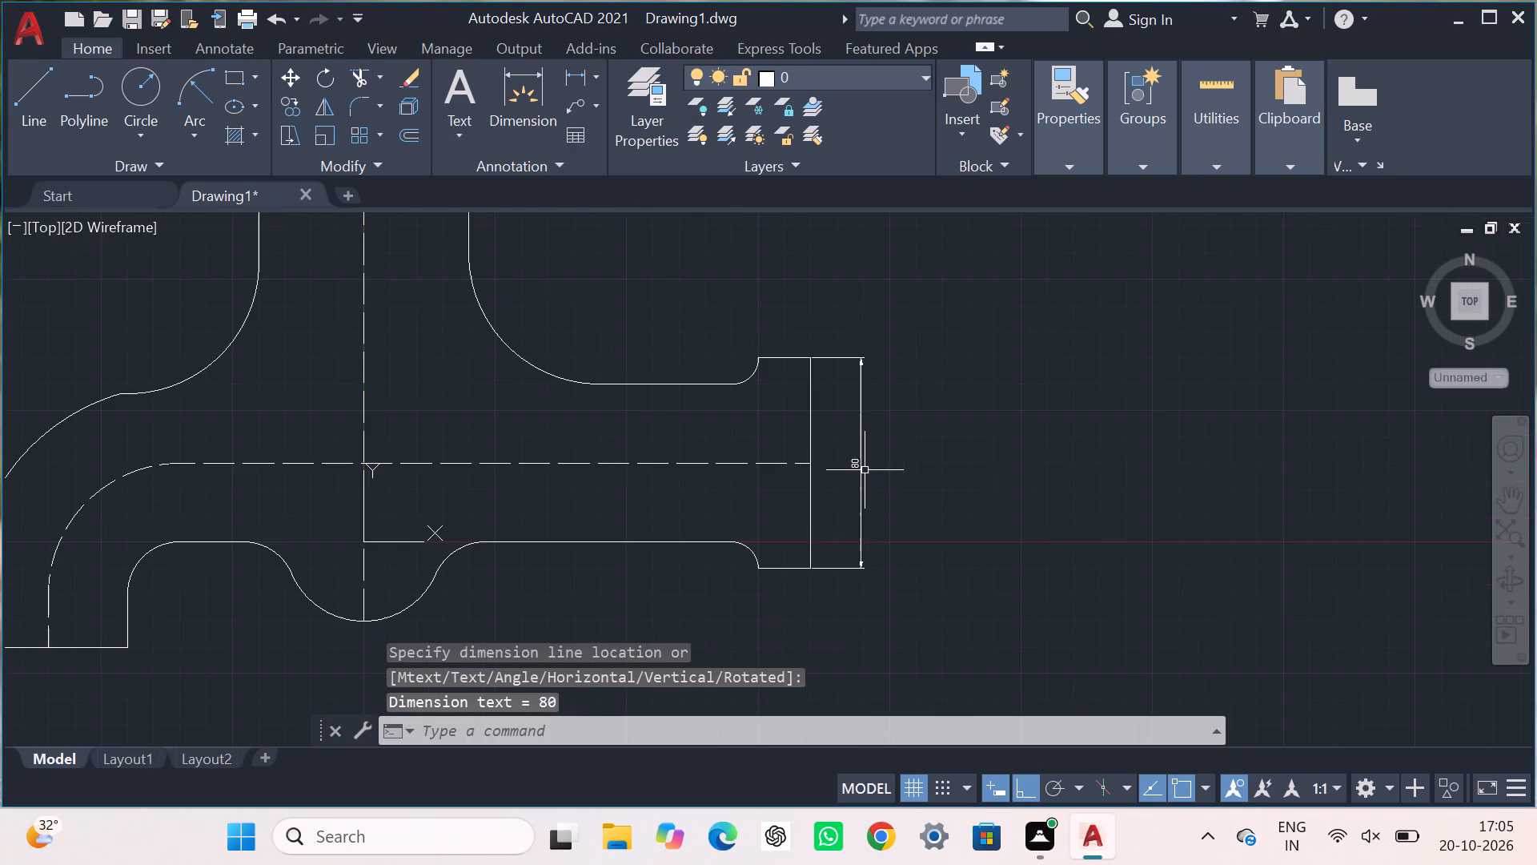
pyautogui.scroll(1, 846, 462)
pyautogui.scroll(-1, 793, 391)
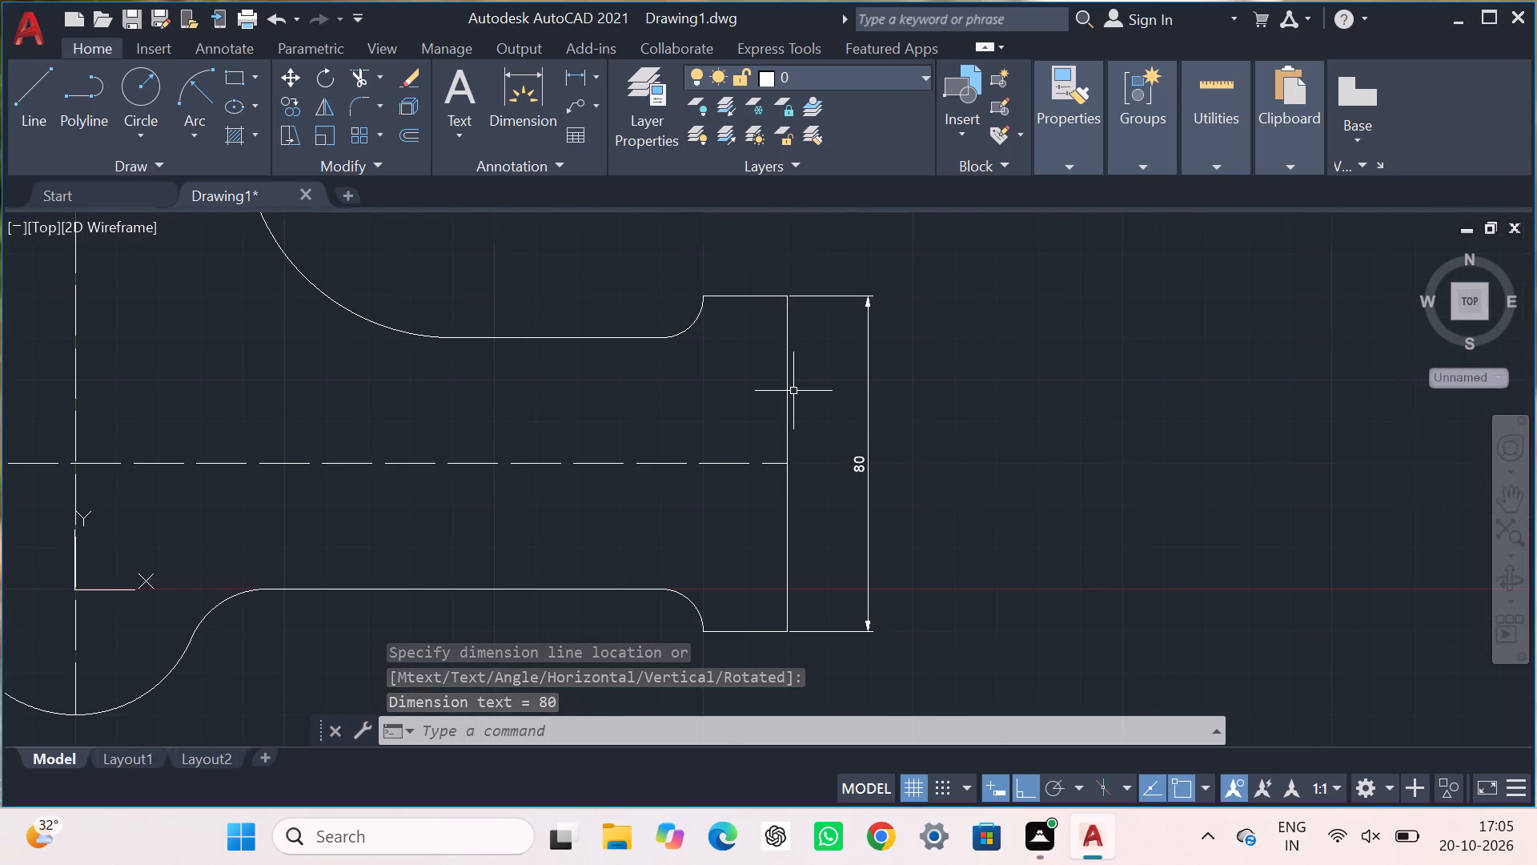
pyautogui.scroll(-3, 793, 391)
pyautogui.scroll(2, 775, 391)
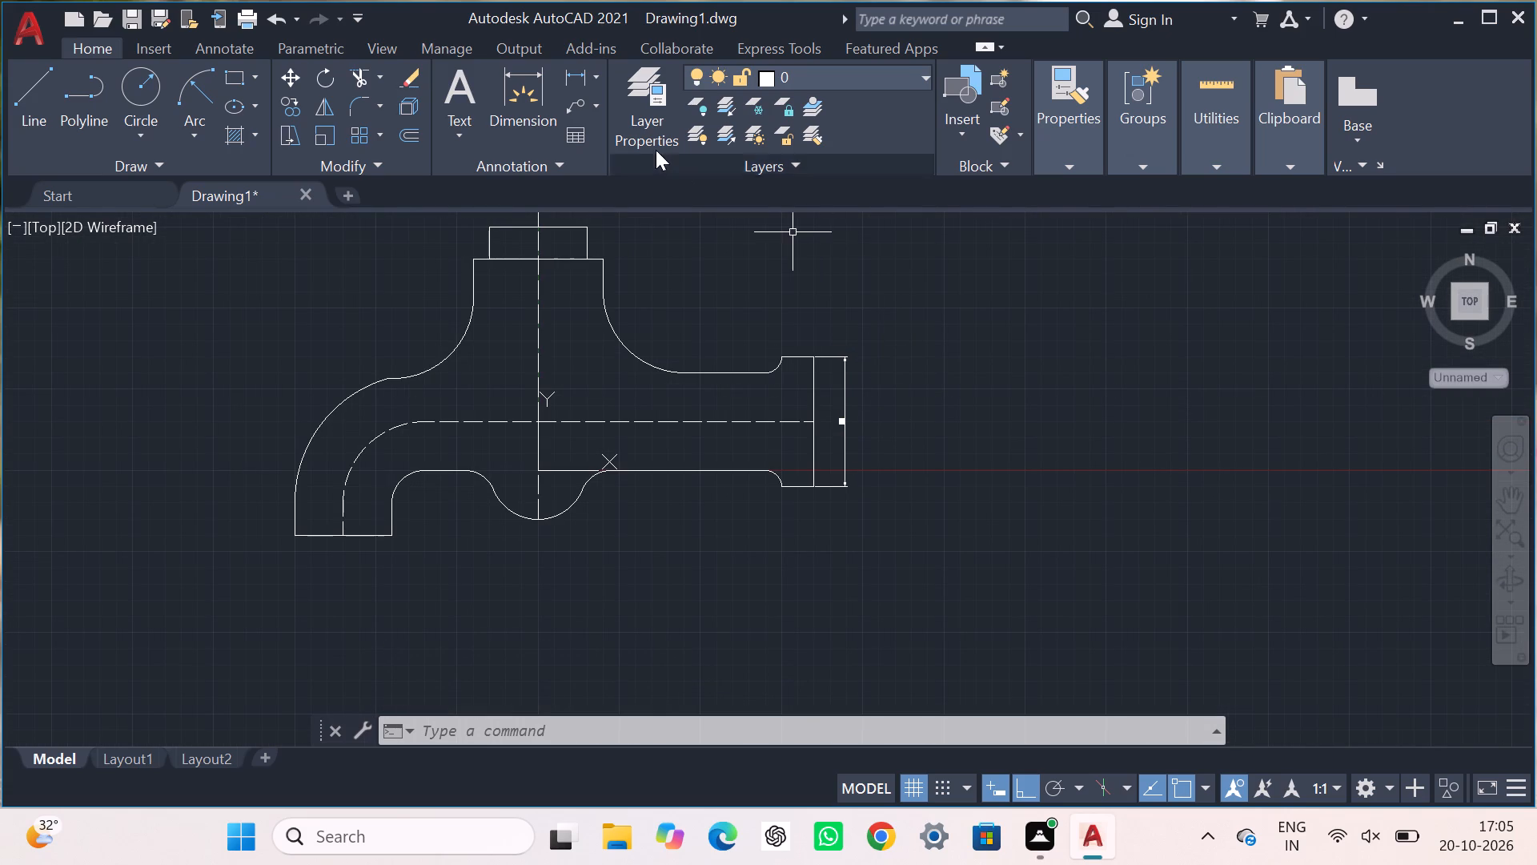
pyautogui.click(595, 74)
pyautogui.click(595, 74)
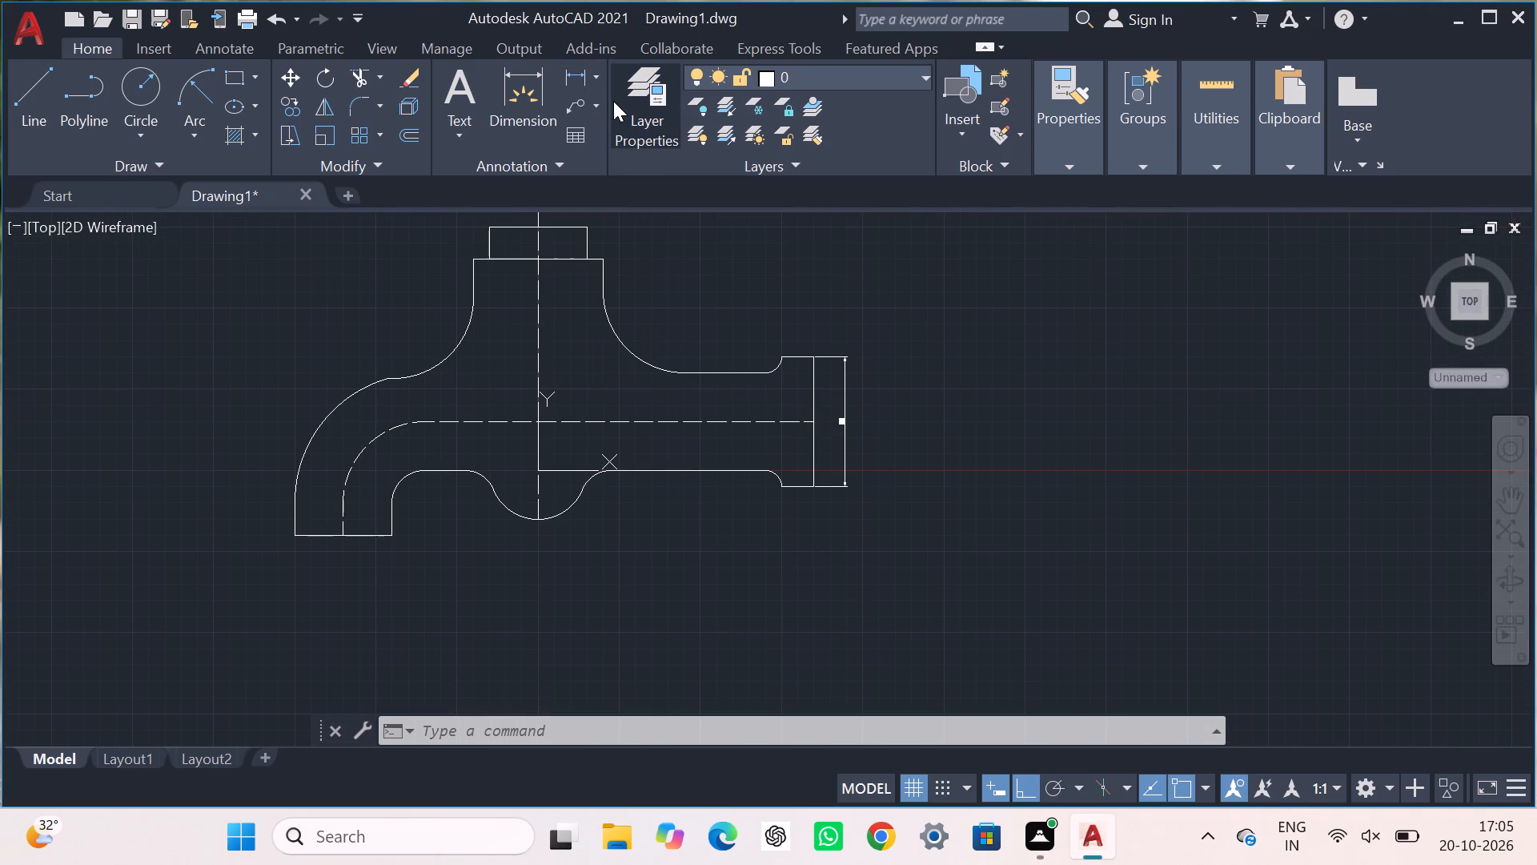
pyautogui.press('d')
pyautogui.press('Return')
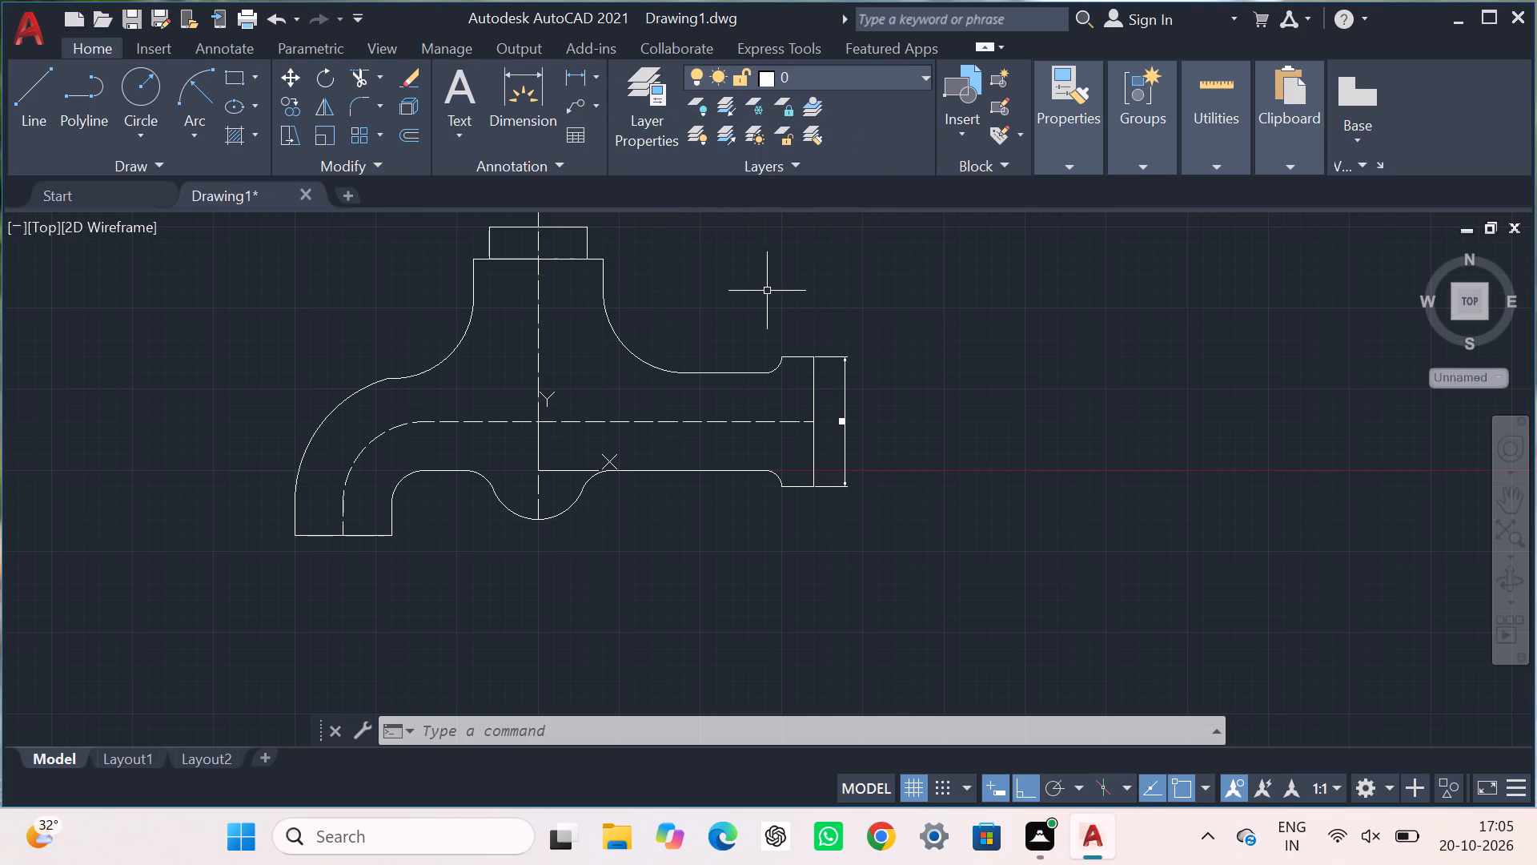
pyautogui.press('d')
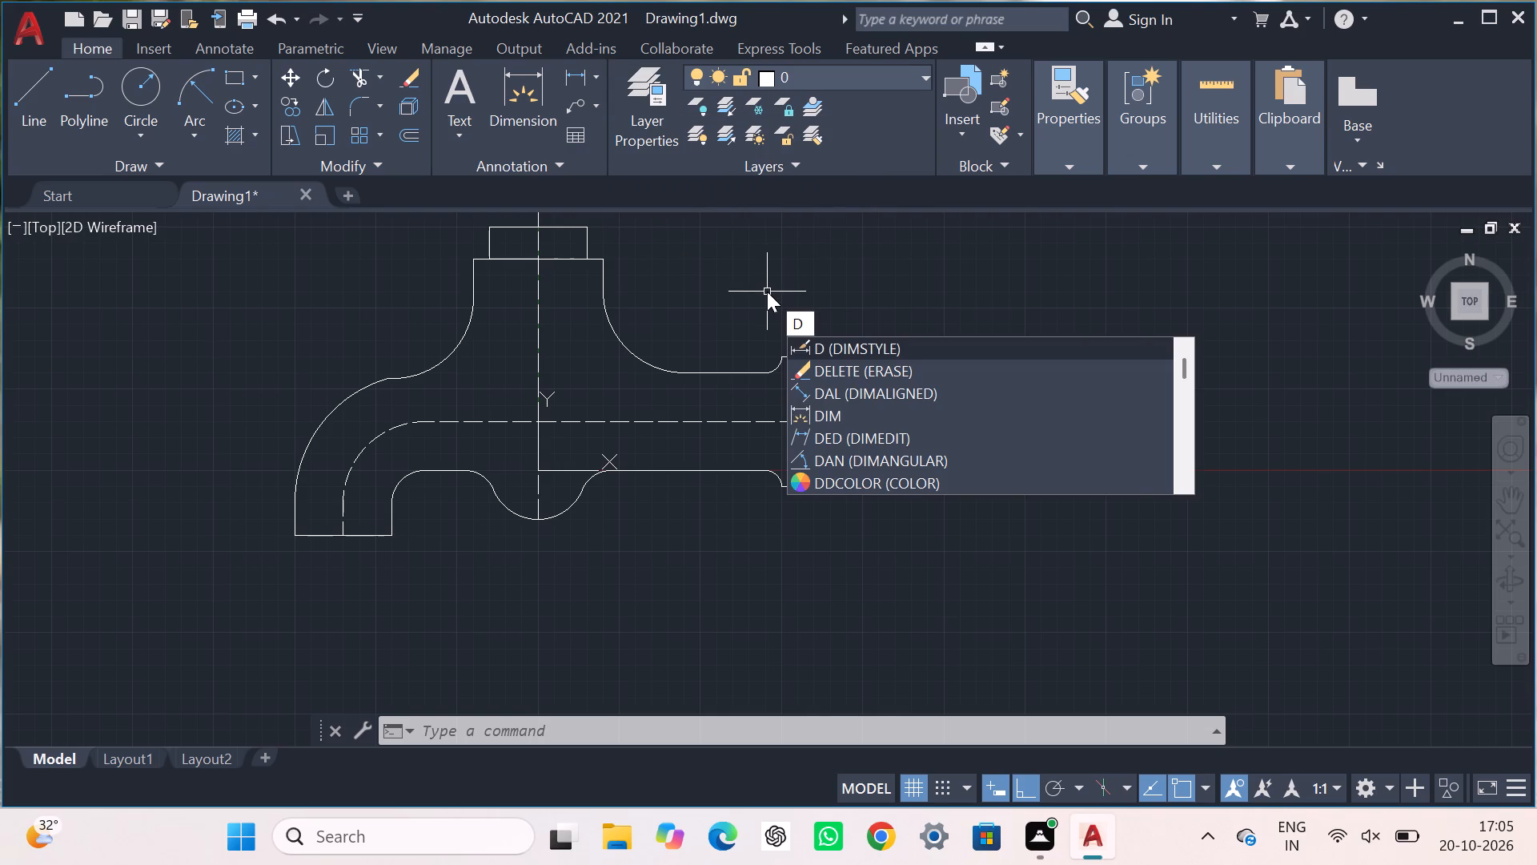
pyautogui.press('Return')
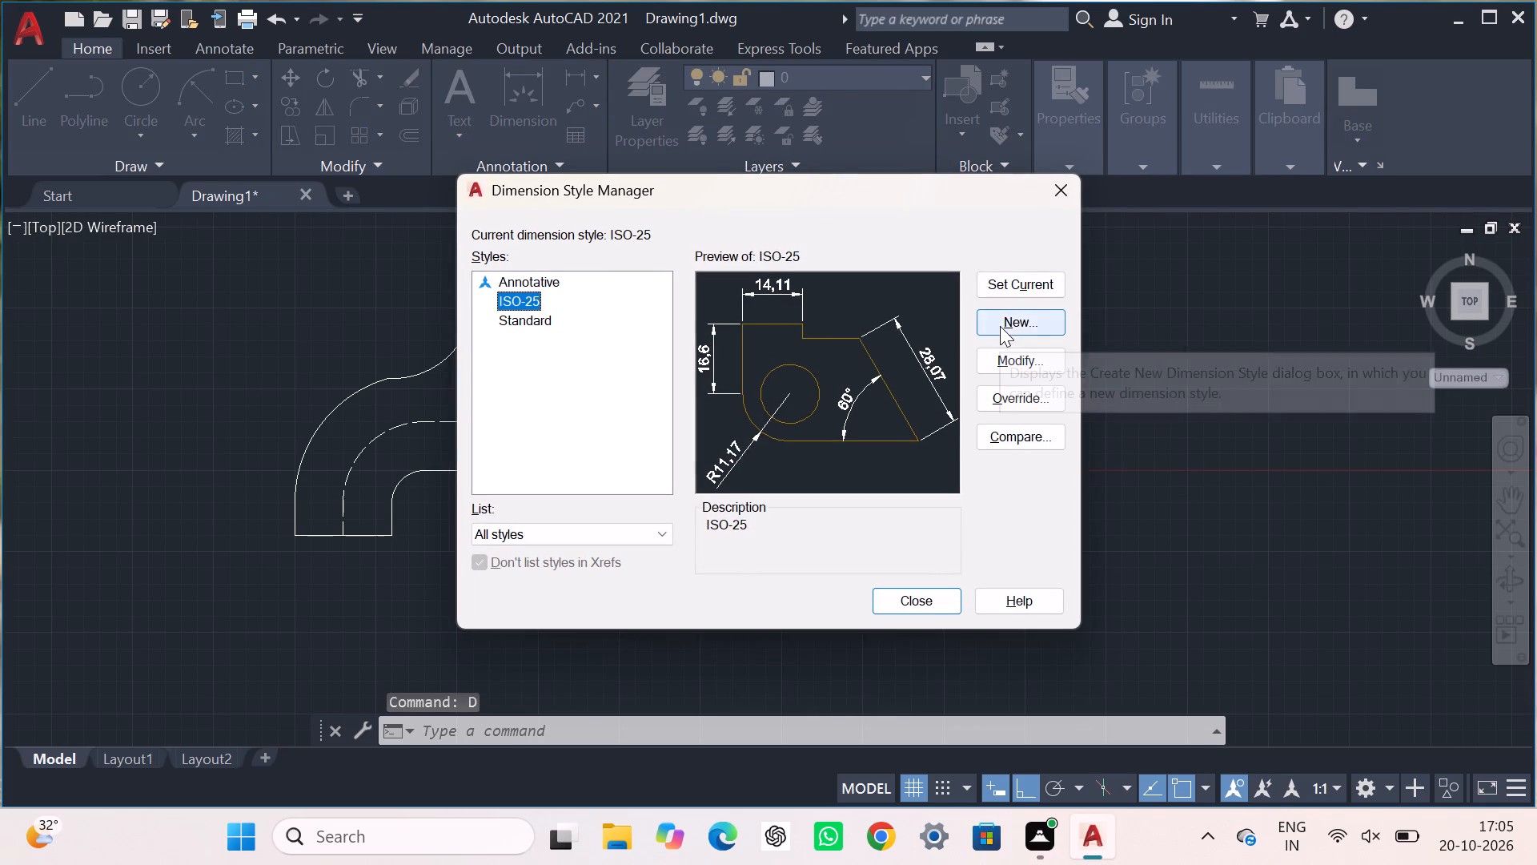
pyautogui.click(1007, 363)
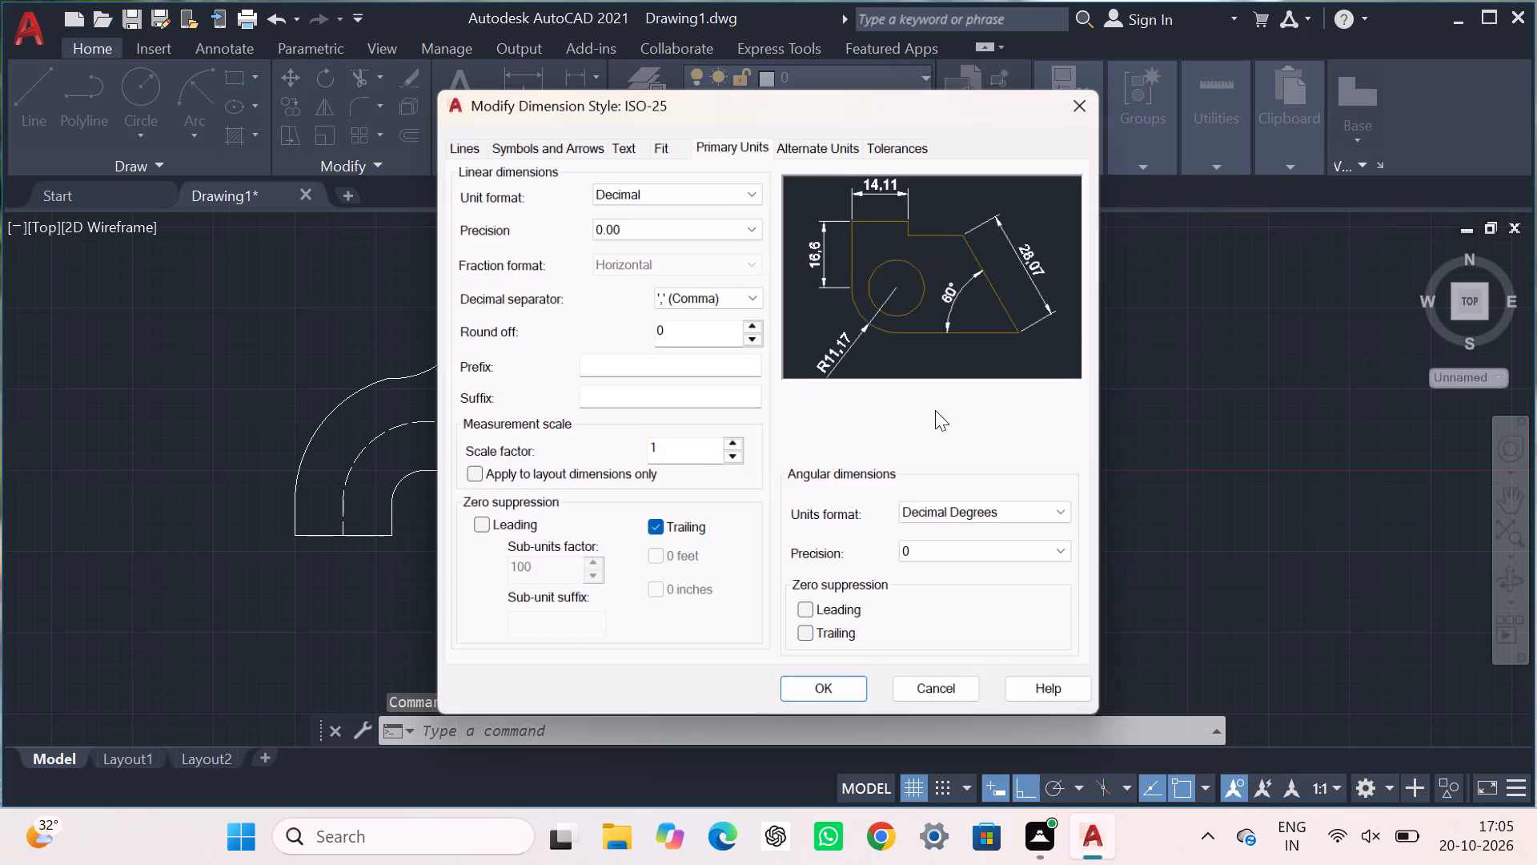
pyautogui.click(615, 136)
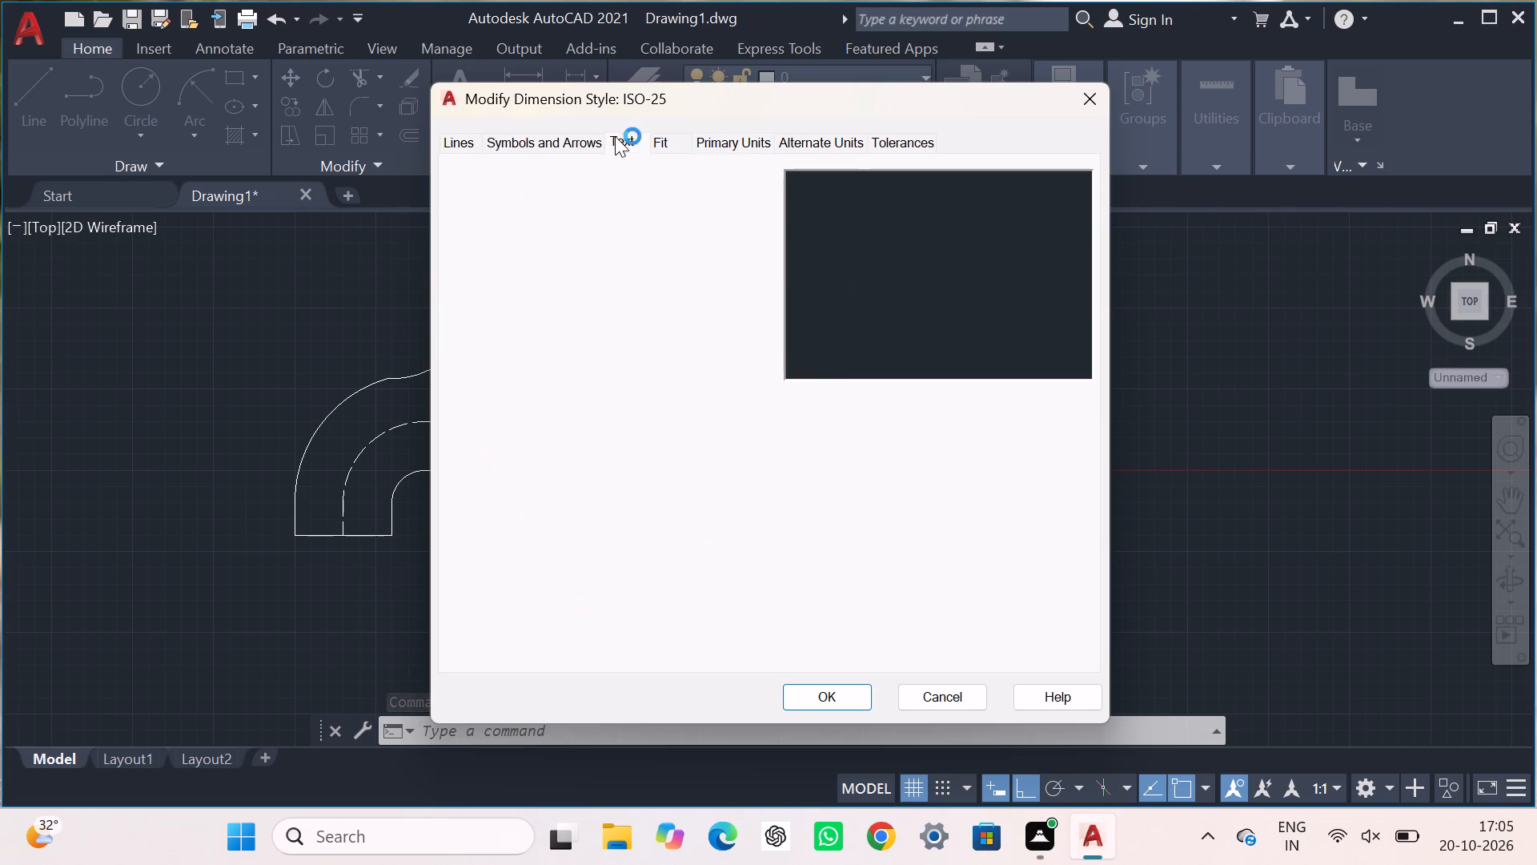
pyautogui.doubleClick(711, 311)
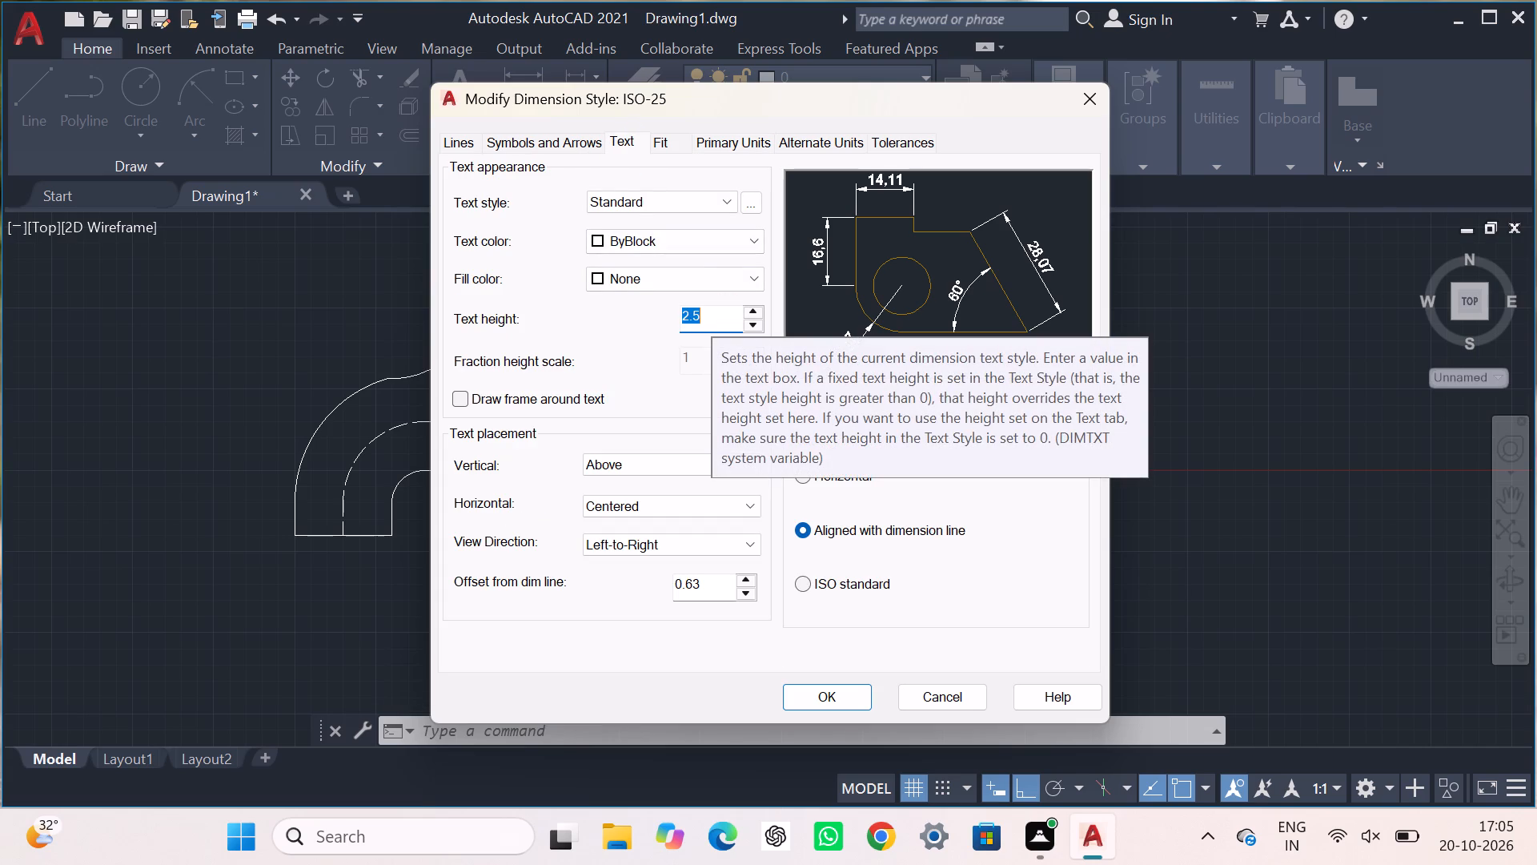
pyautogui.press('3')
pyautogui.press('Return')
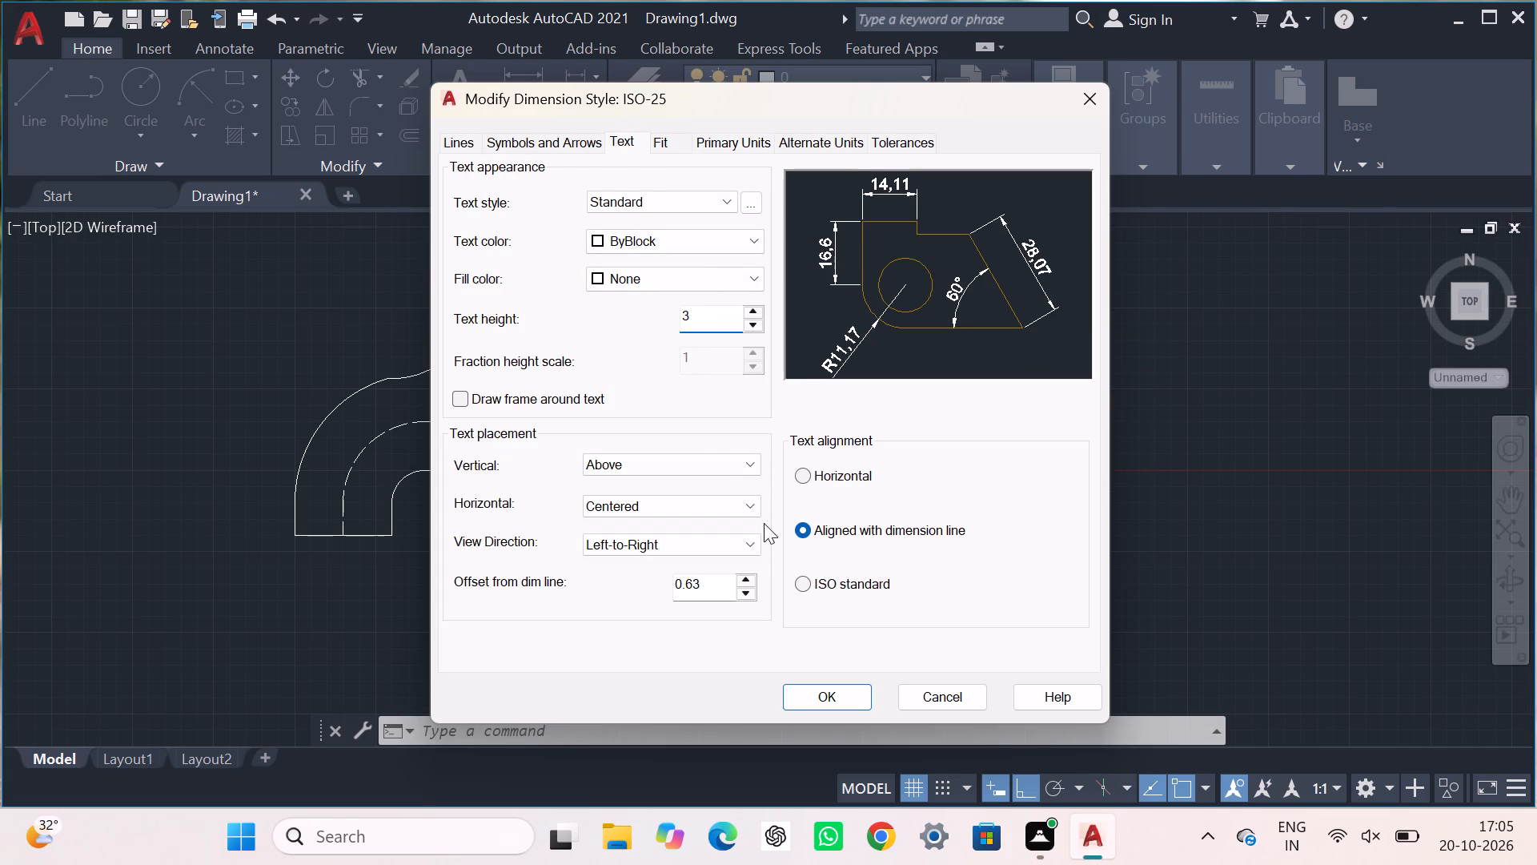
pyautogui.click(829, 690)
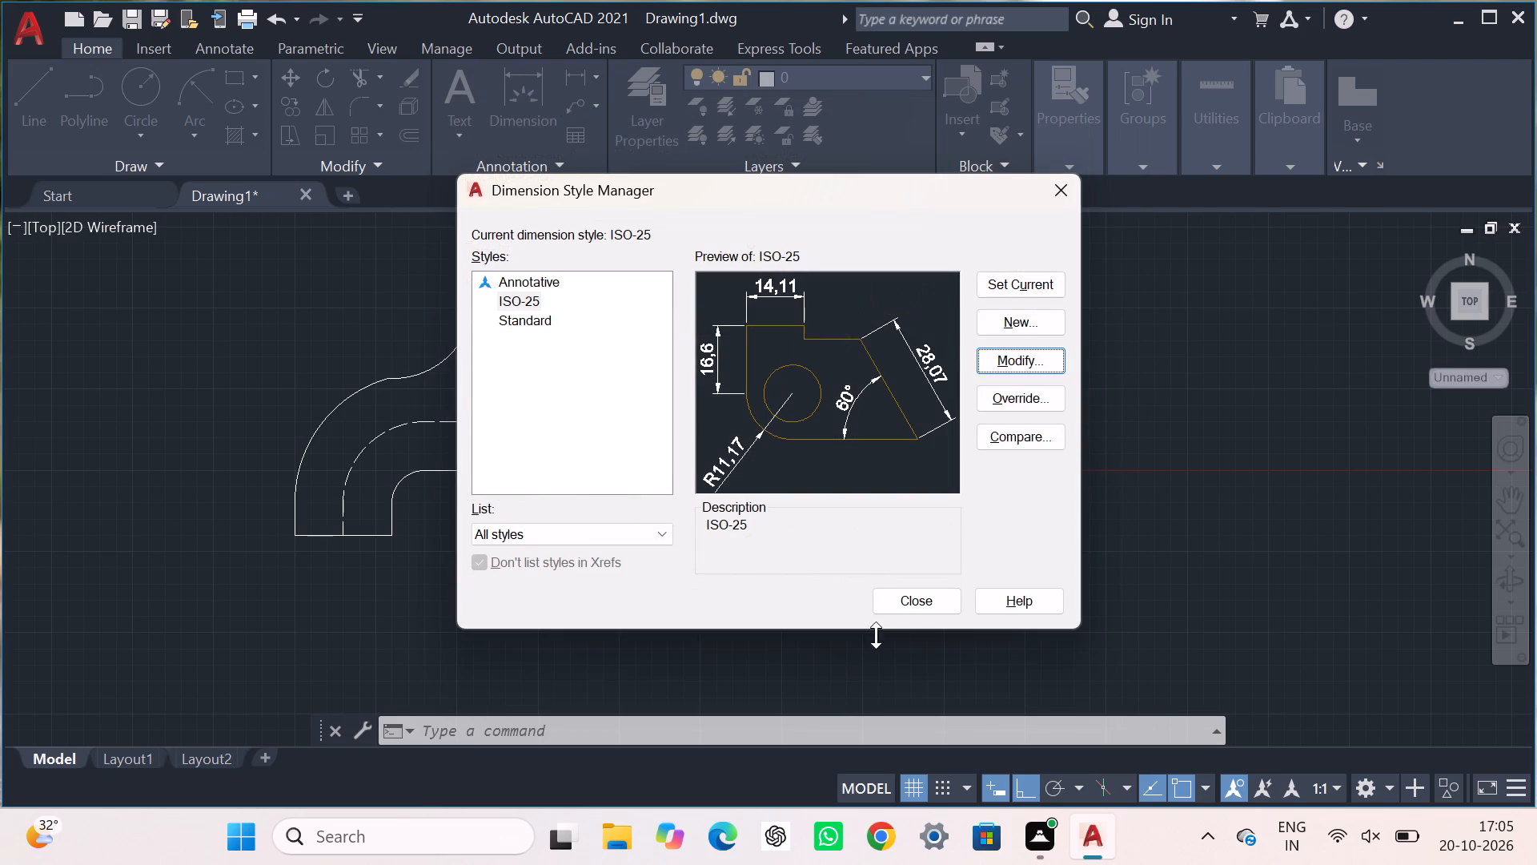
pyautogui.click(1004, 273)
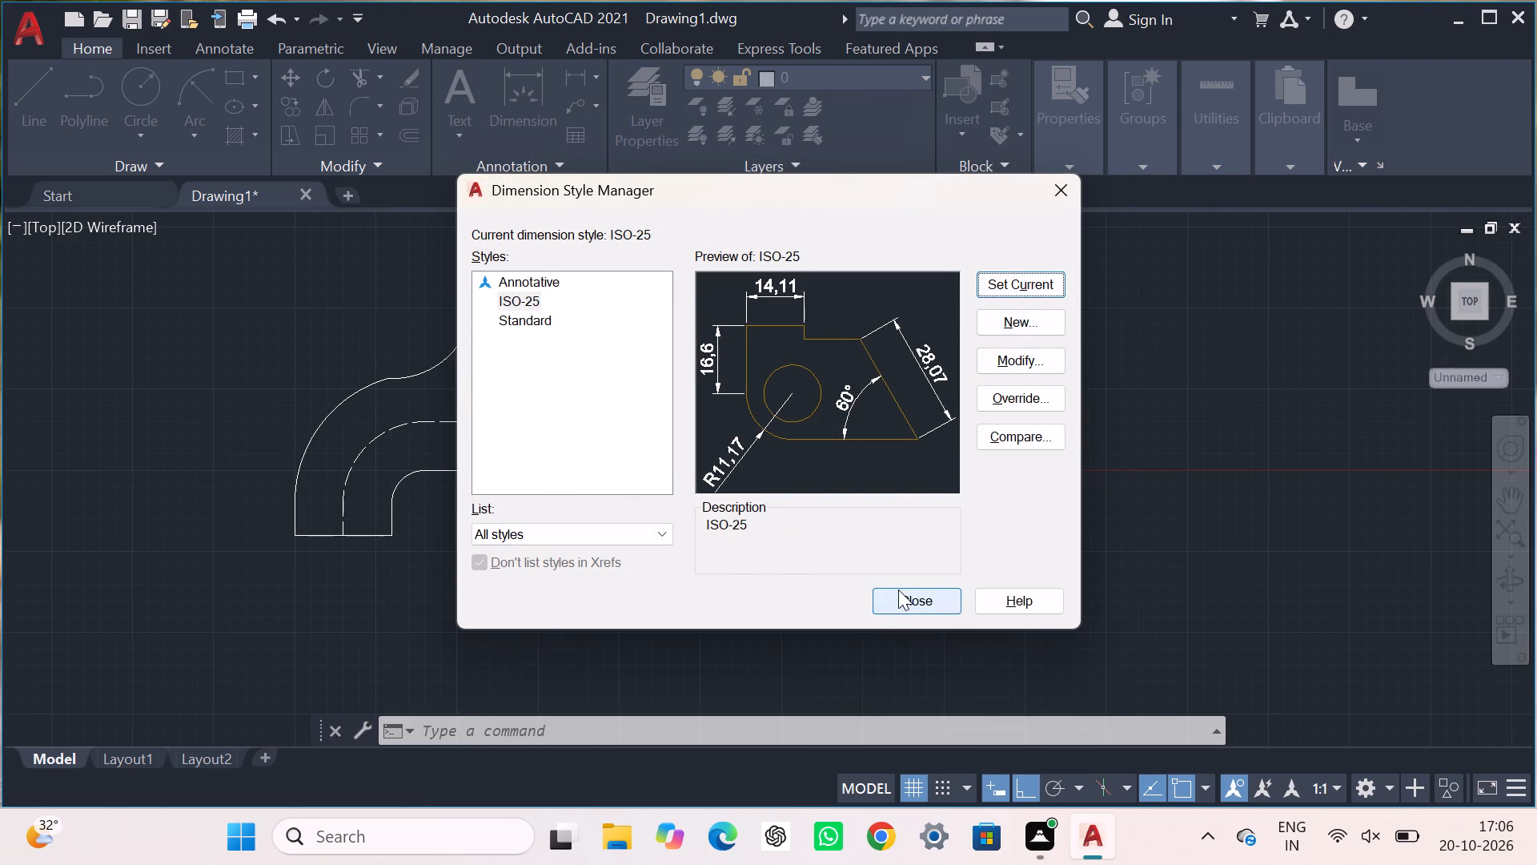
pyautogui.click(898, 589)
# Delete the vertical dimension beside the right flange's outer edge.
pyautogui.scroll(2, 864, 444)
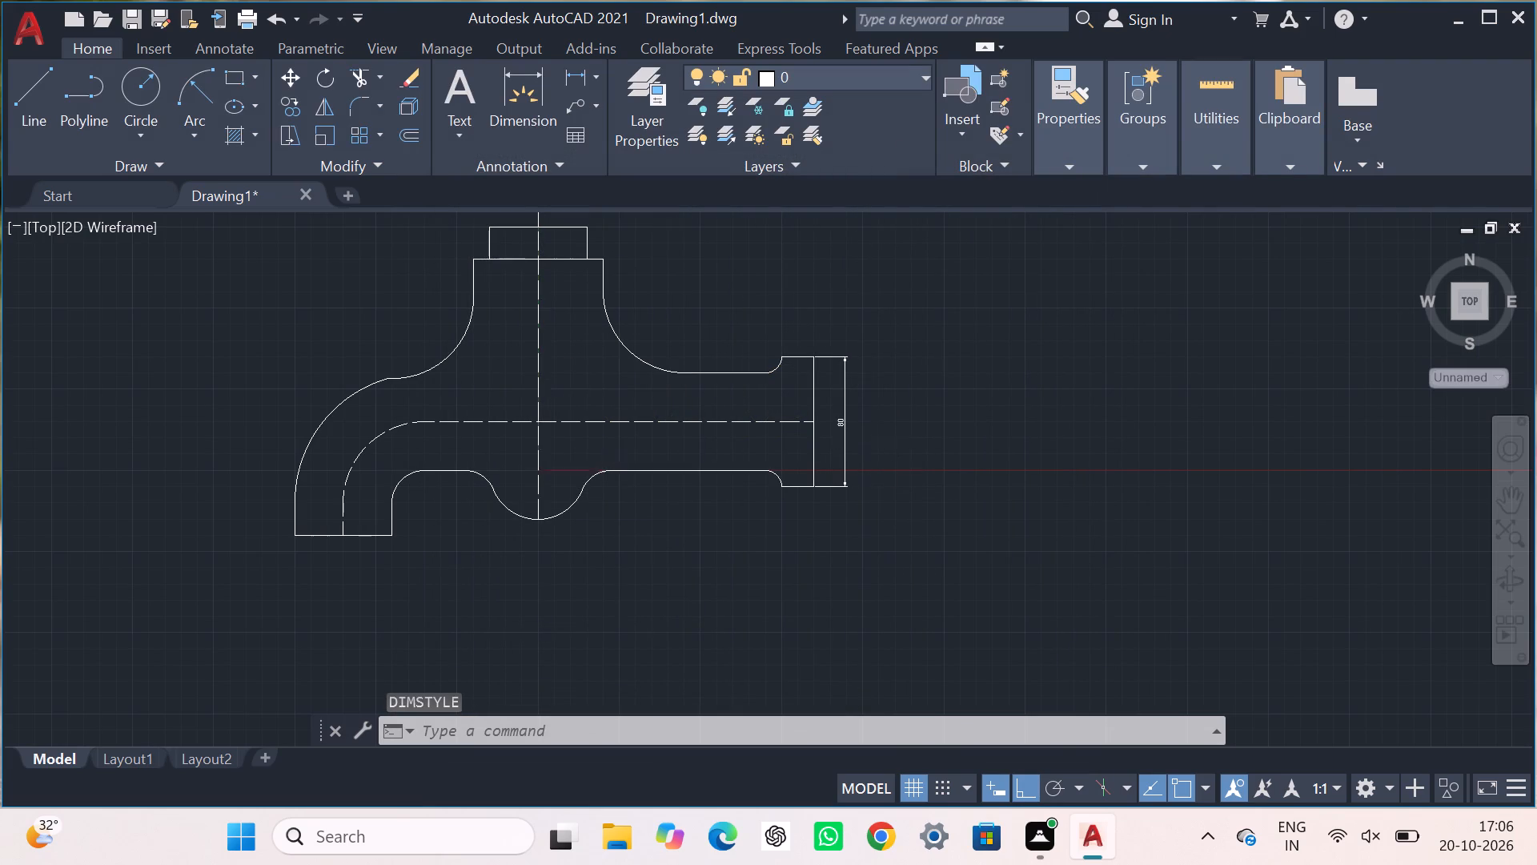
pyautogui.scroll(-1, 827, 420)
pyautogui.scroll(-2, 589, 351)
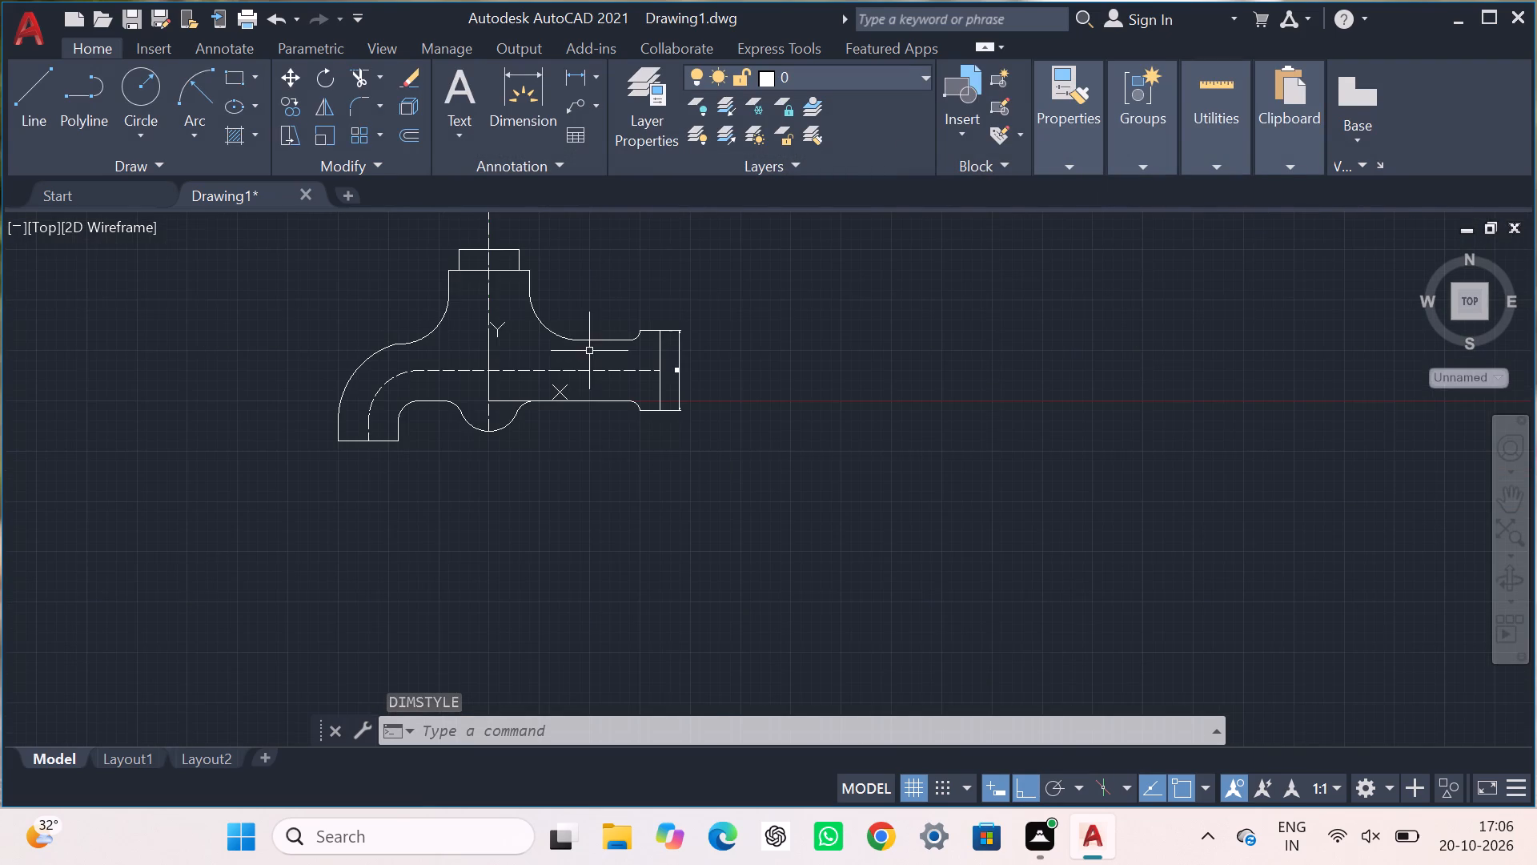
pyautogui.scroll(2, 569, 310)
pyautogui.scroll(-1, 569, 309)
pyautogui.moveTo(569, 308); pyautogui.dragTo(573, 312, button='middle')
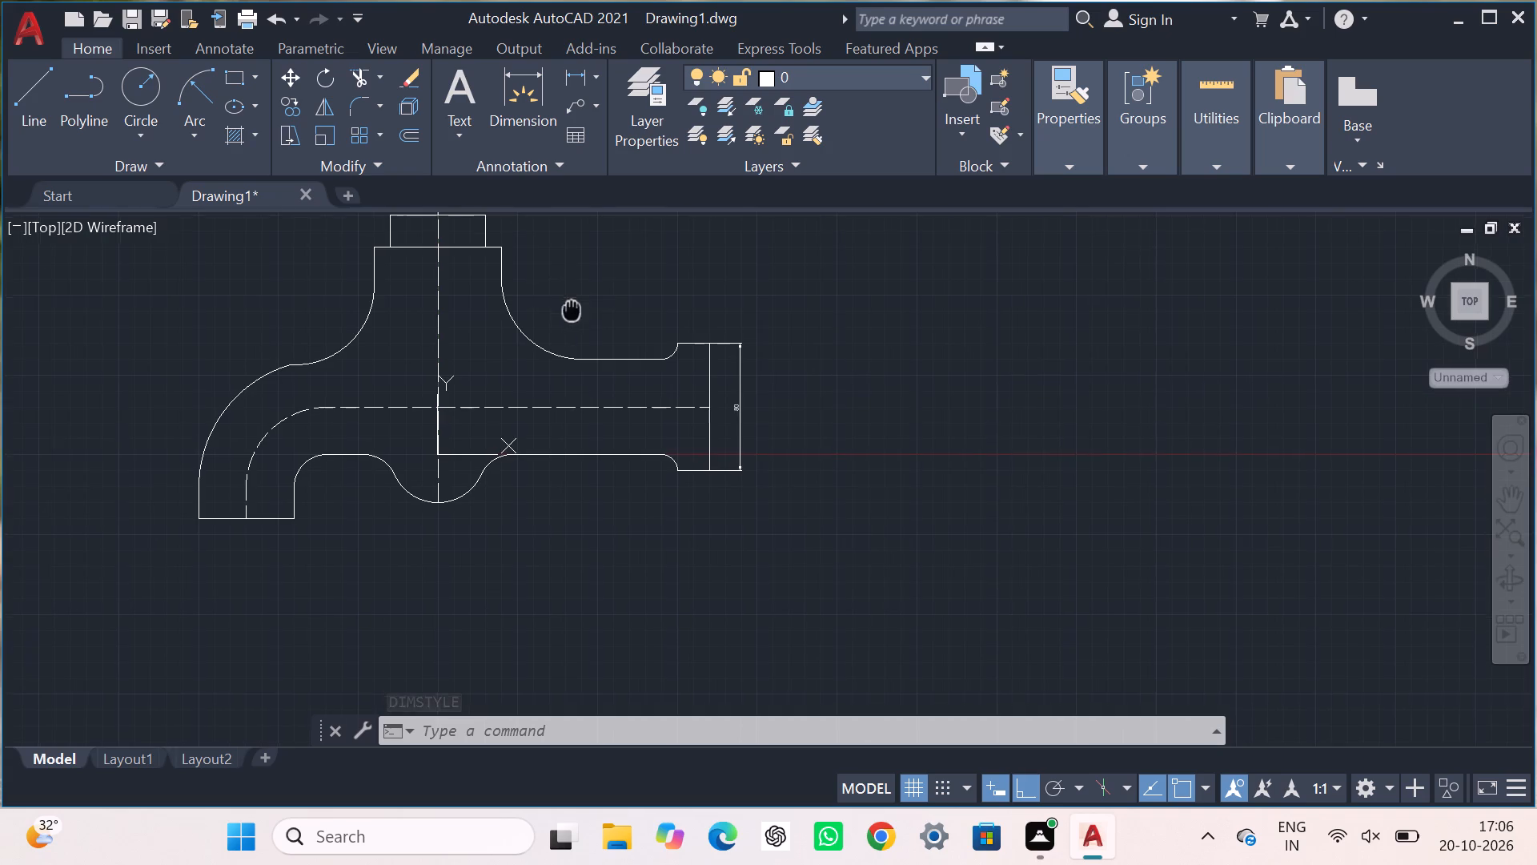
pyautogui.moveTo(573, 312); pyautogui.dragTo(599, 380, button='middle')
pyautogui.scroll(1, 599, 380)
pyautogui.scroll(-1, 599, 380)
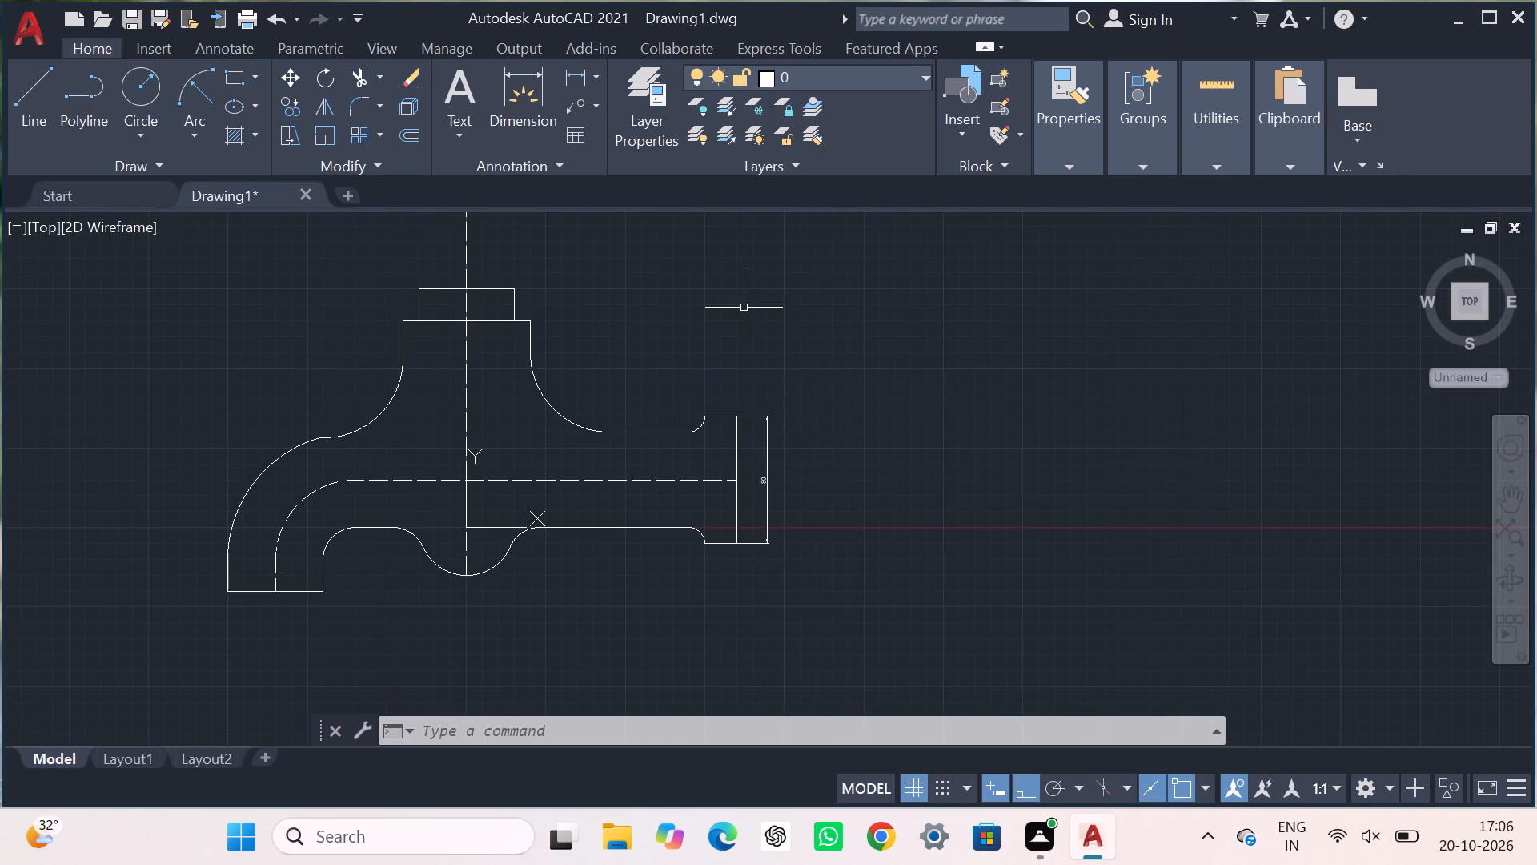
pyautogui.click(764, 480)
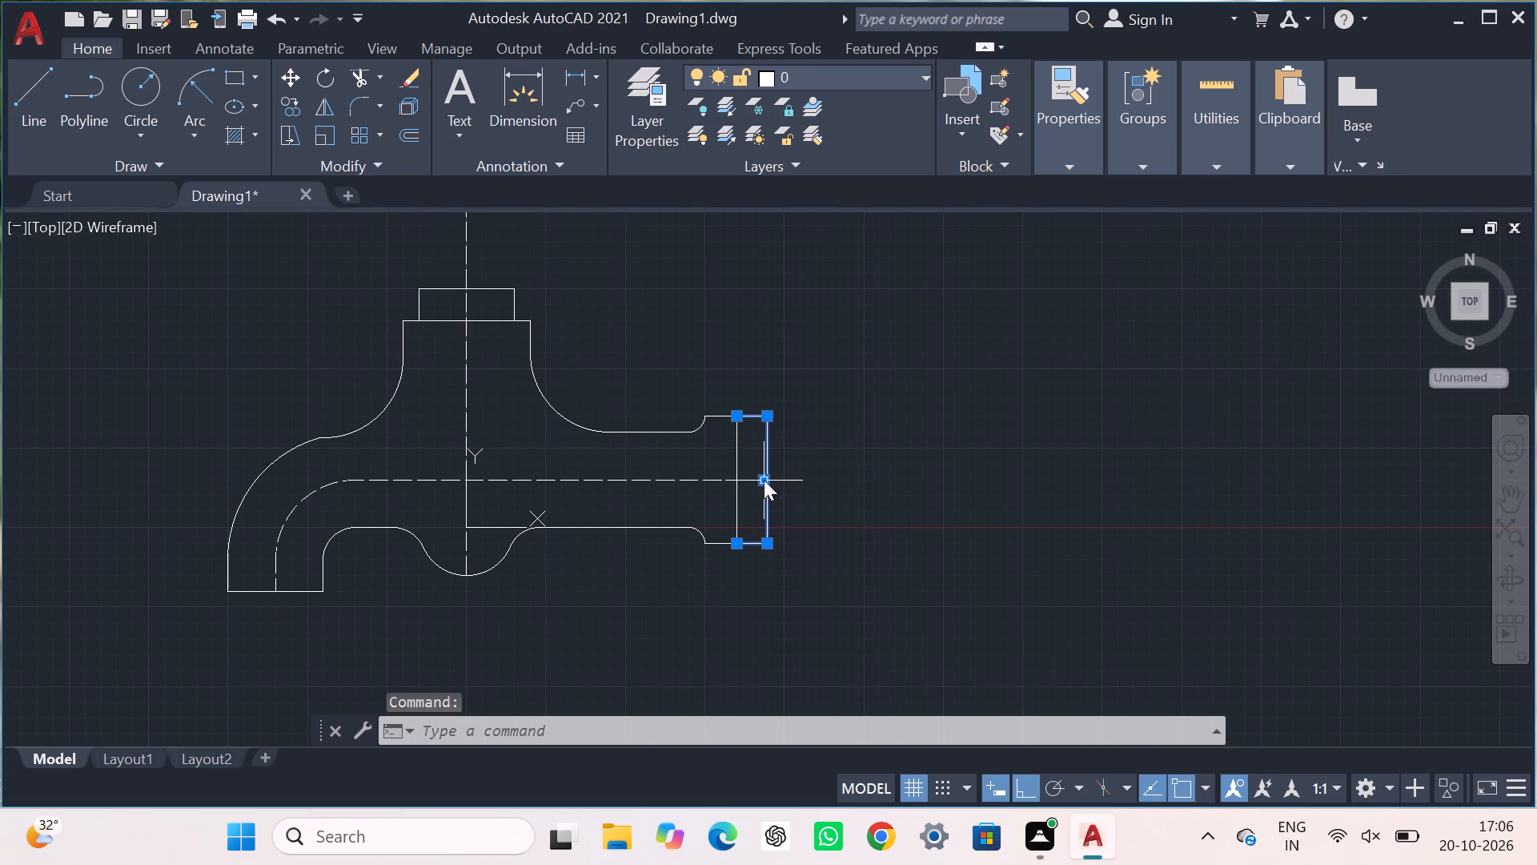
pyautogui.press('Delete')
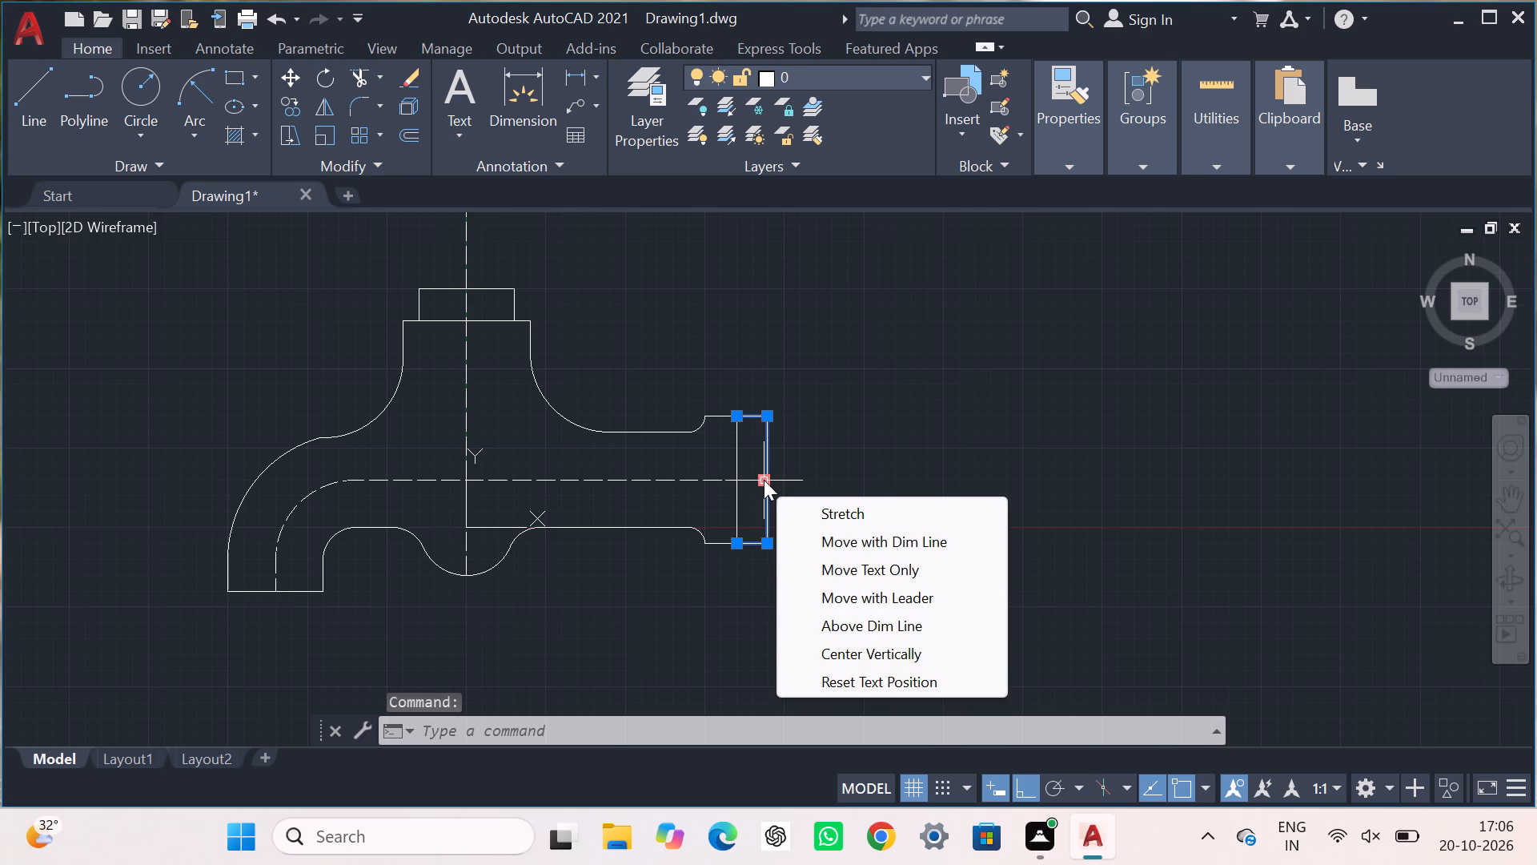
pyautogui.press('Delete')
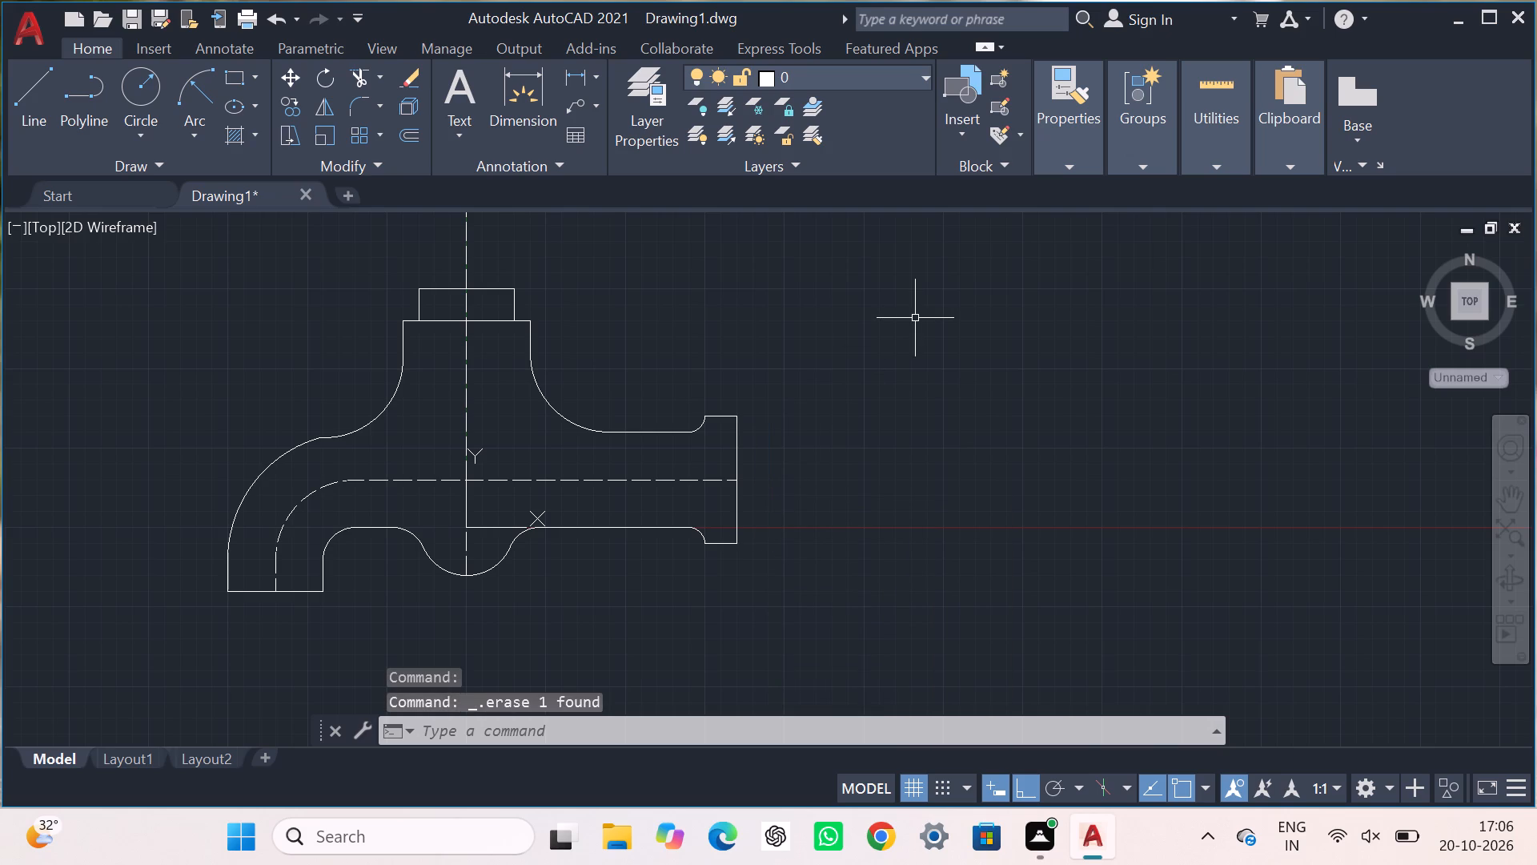
# Set the ISO-25 dimension style's text height to 4 and make the style current.
pyautogui.press('d')
pyautogui.press('Return')
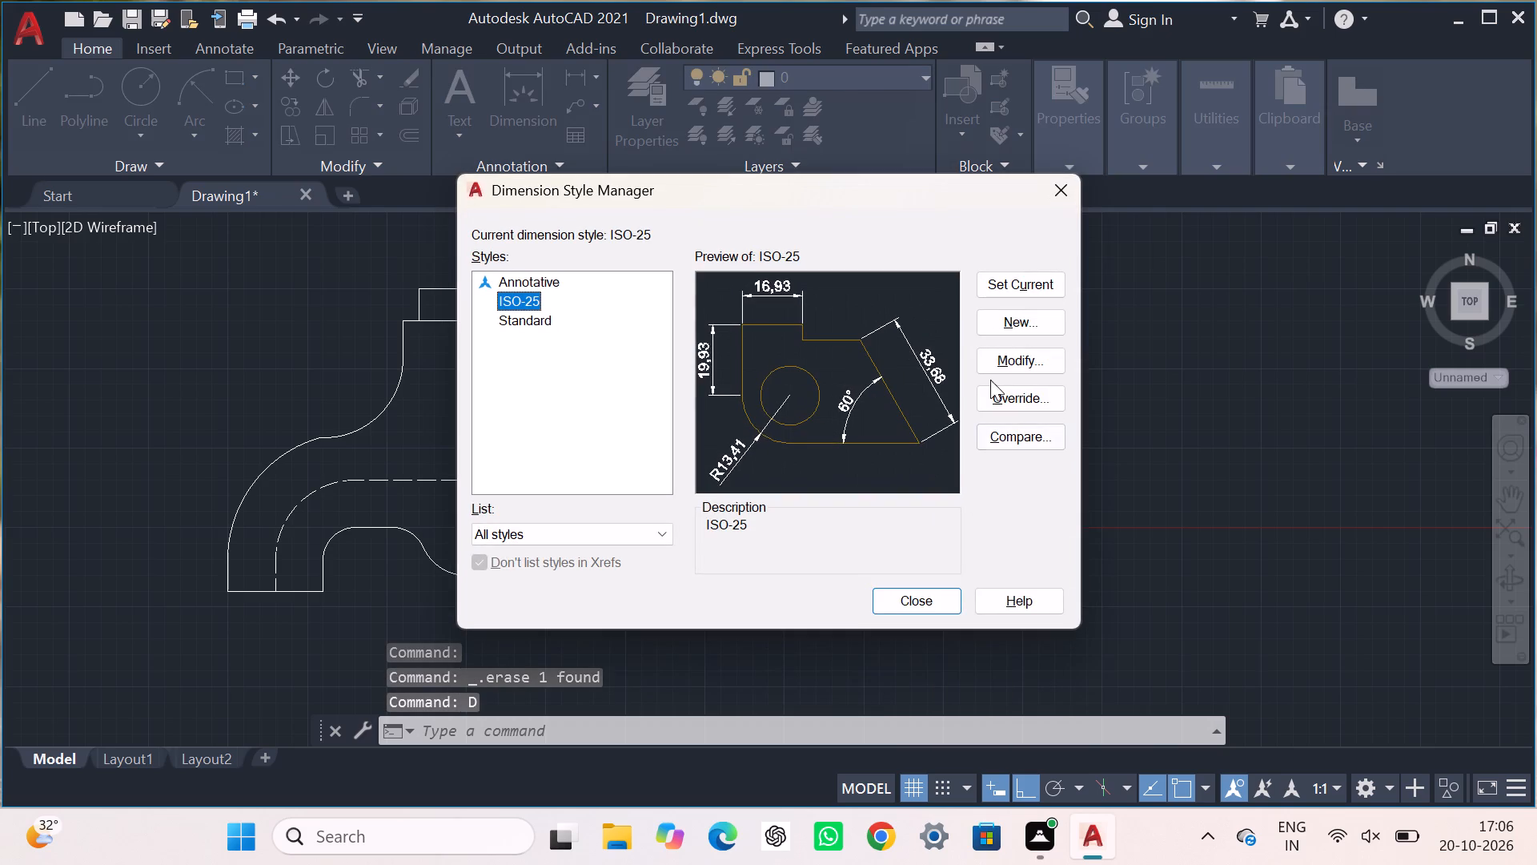
pyautogui.click(1009, 360)
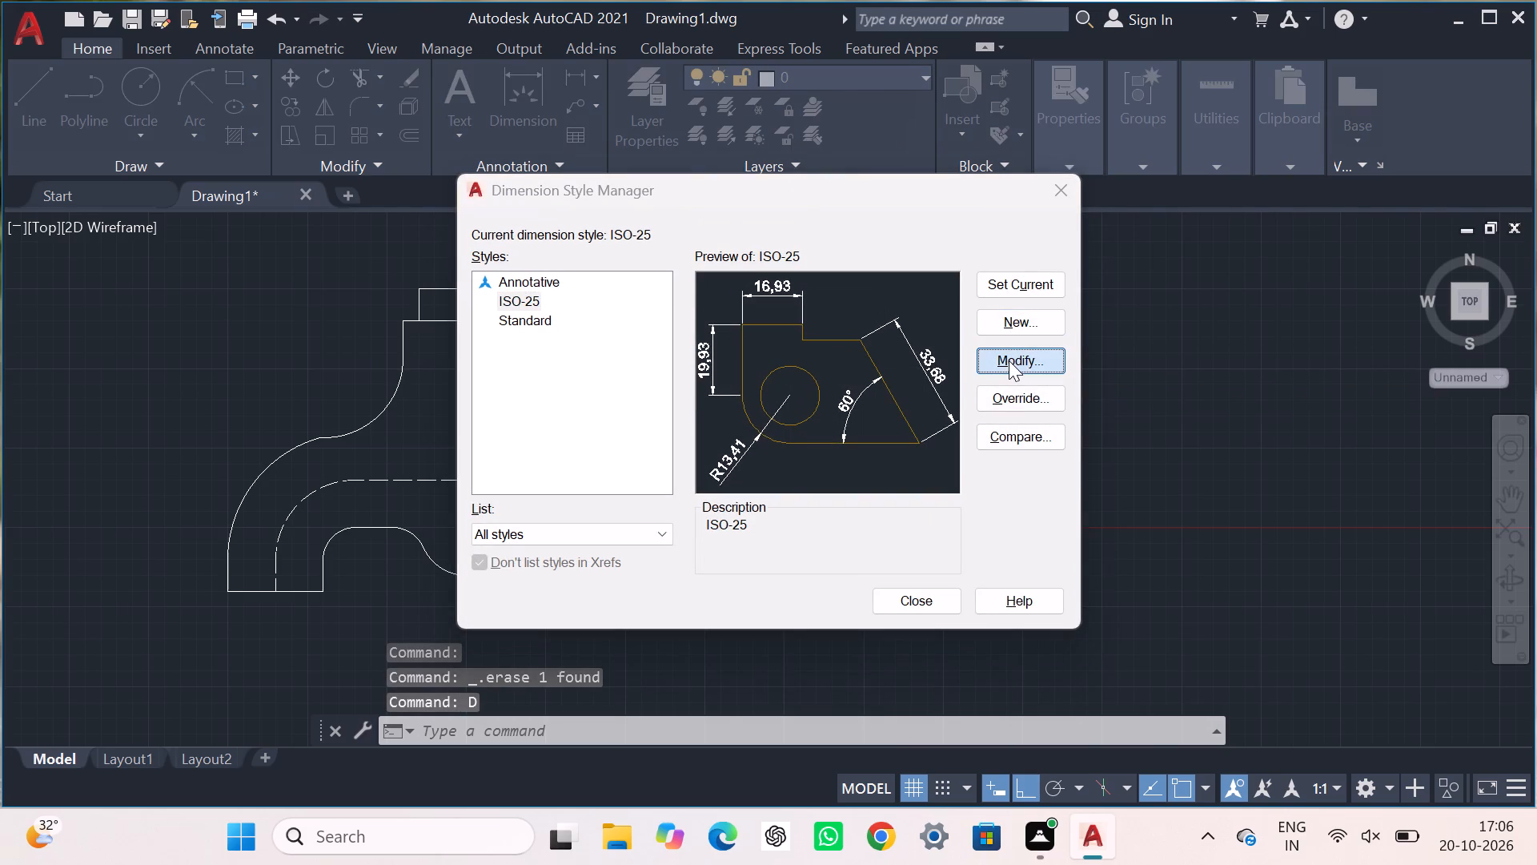
pyautogui.click(715, 325)
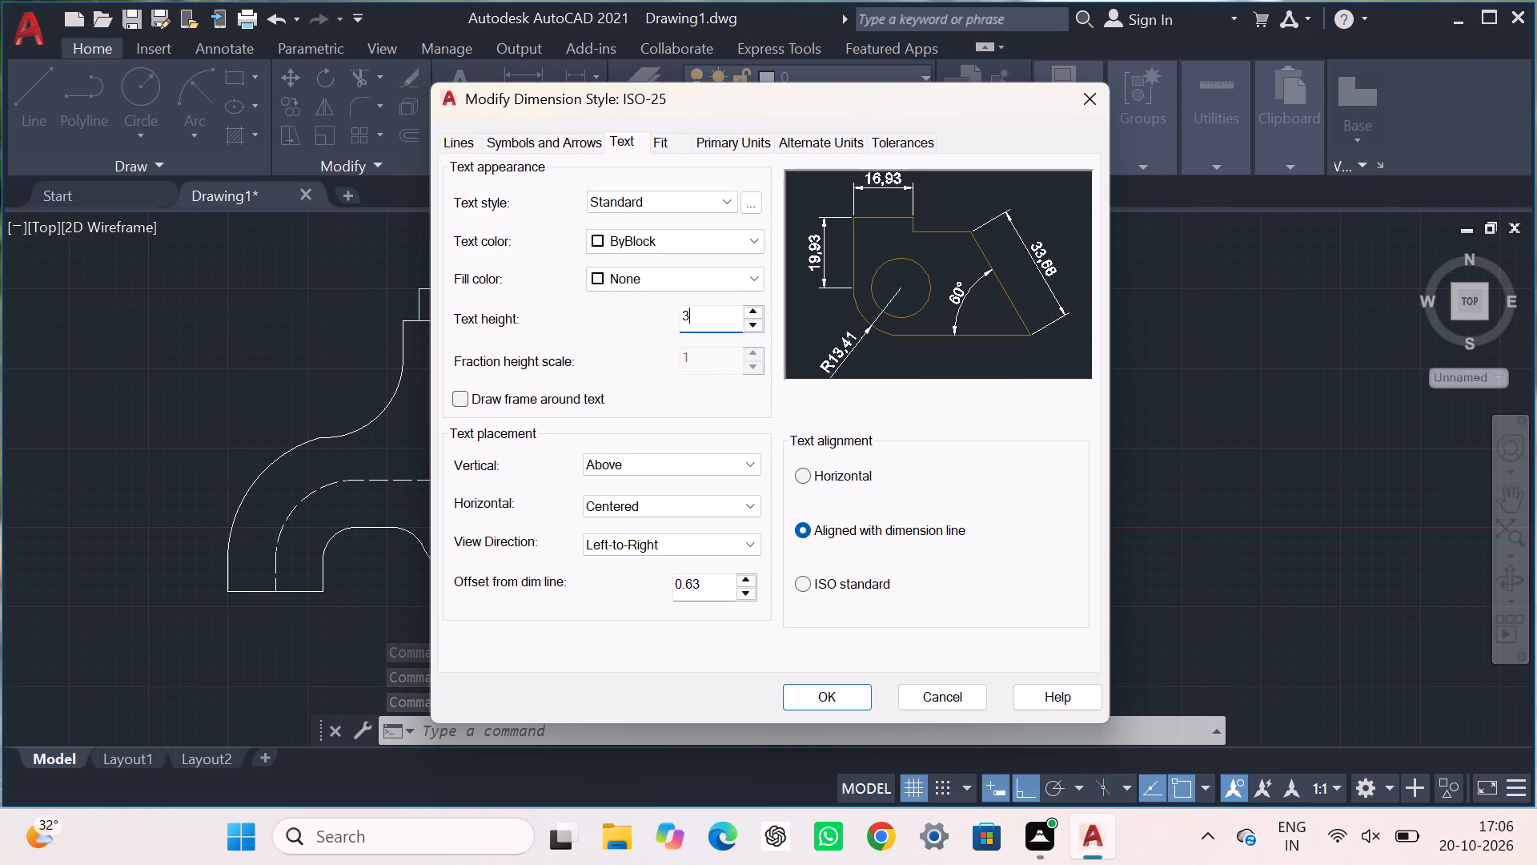
pyautogui.click(715, 325)
pyautogui.press('BackSpace')
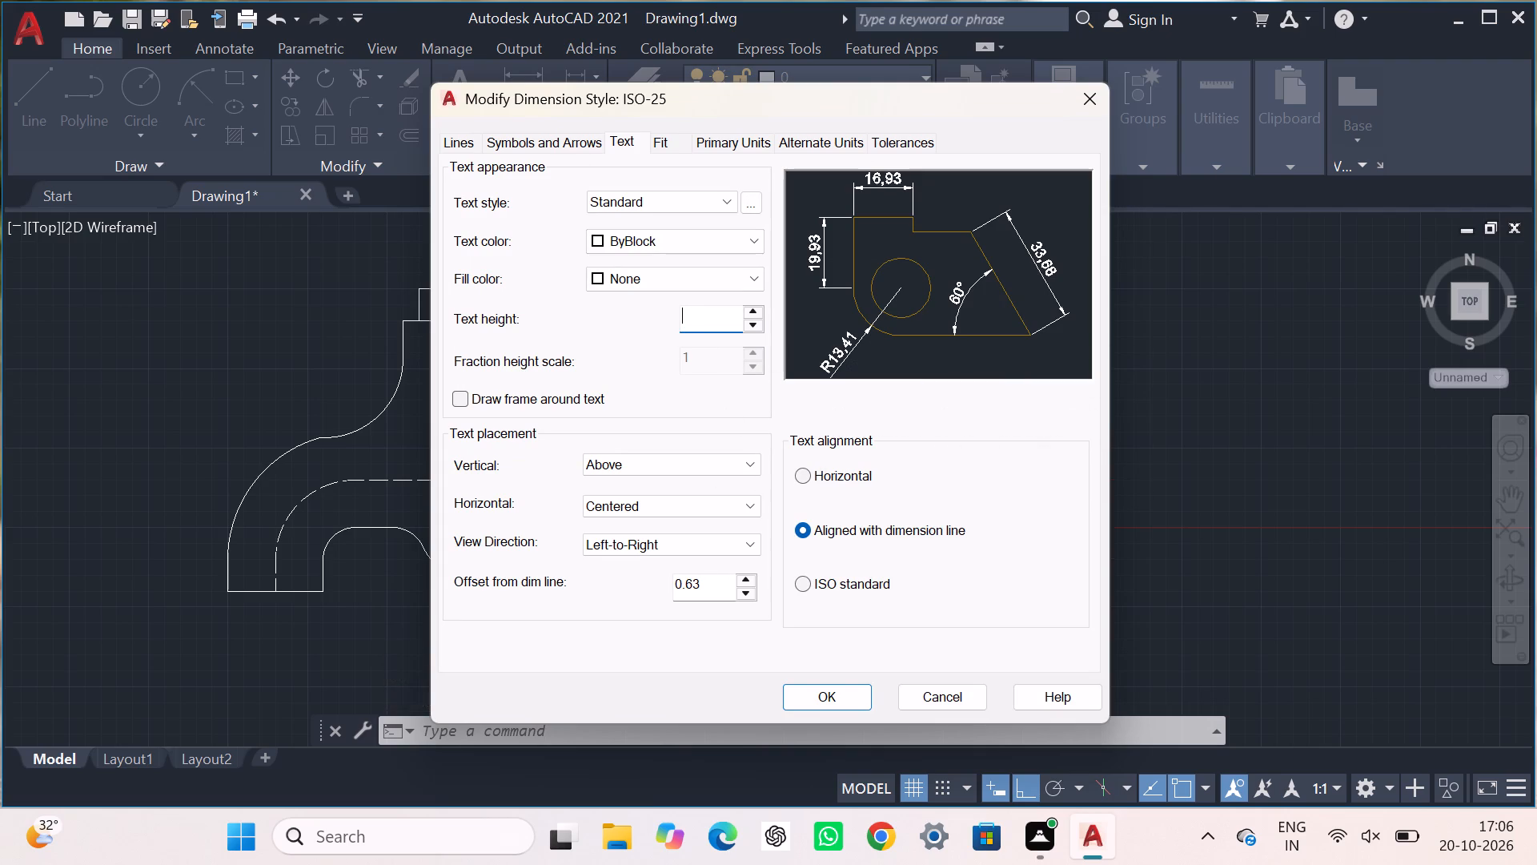
pyautogui.press('4')
pyautogui.press('Return')
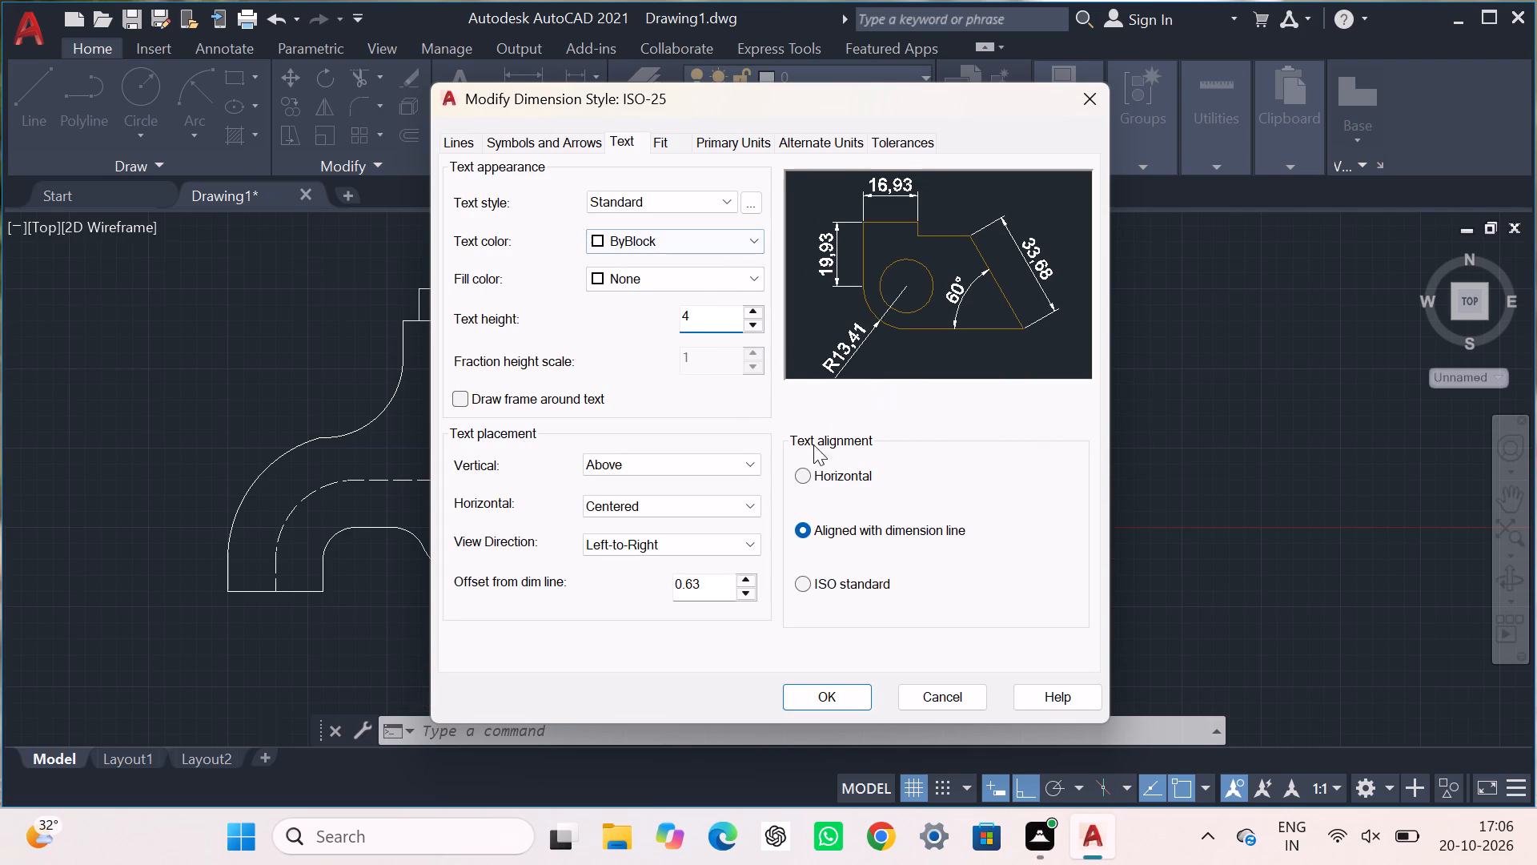
pyautogui.click(863, 694)
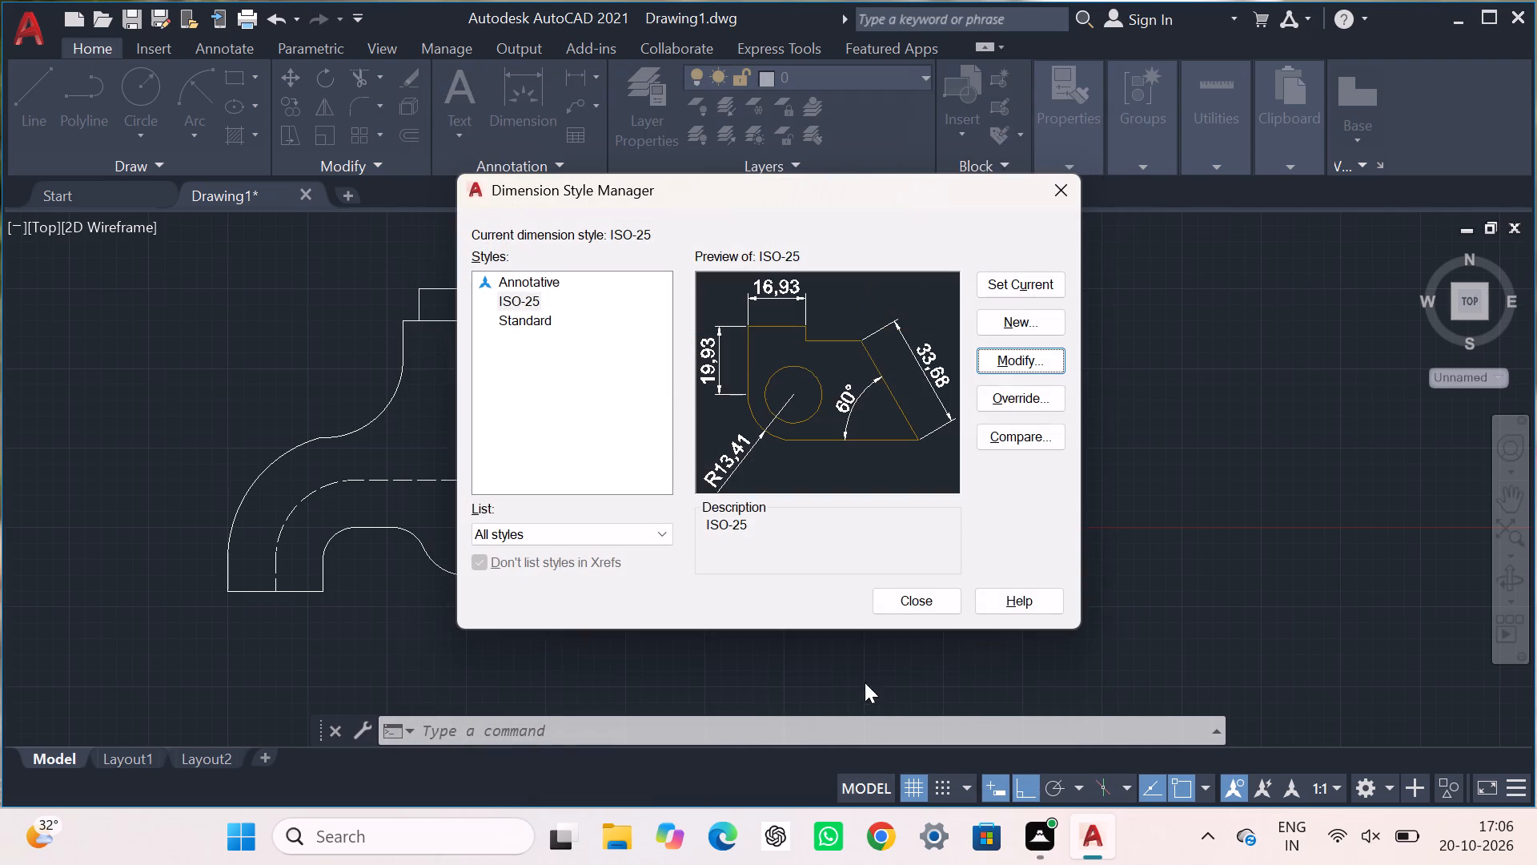
pyautogui.click(1002, 282)
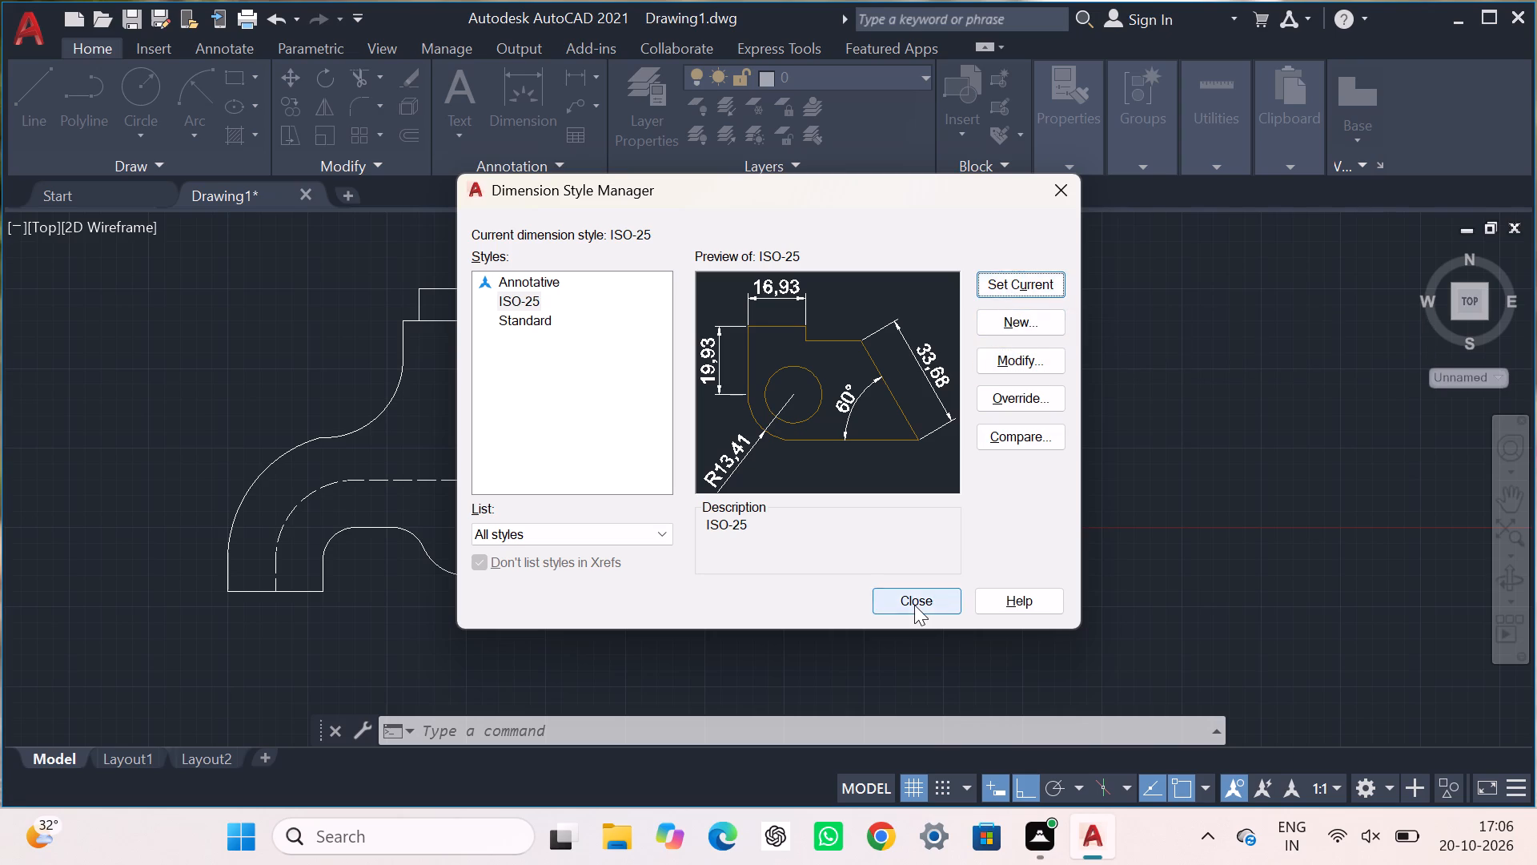
pyautogui.click(914, 605)
# Add a vertical linear dimension to the right flange's outer edge, placed just outside the flange.
pyautogui.click(563, 74)
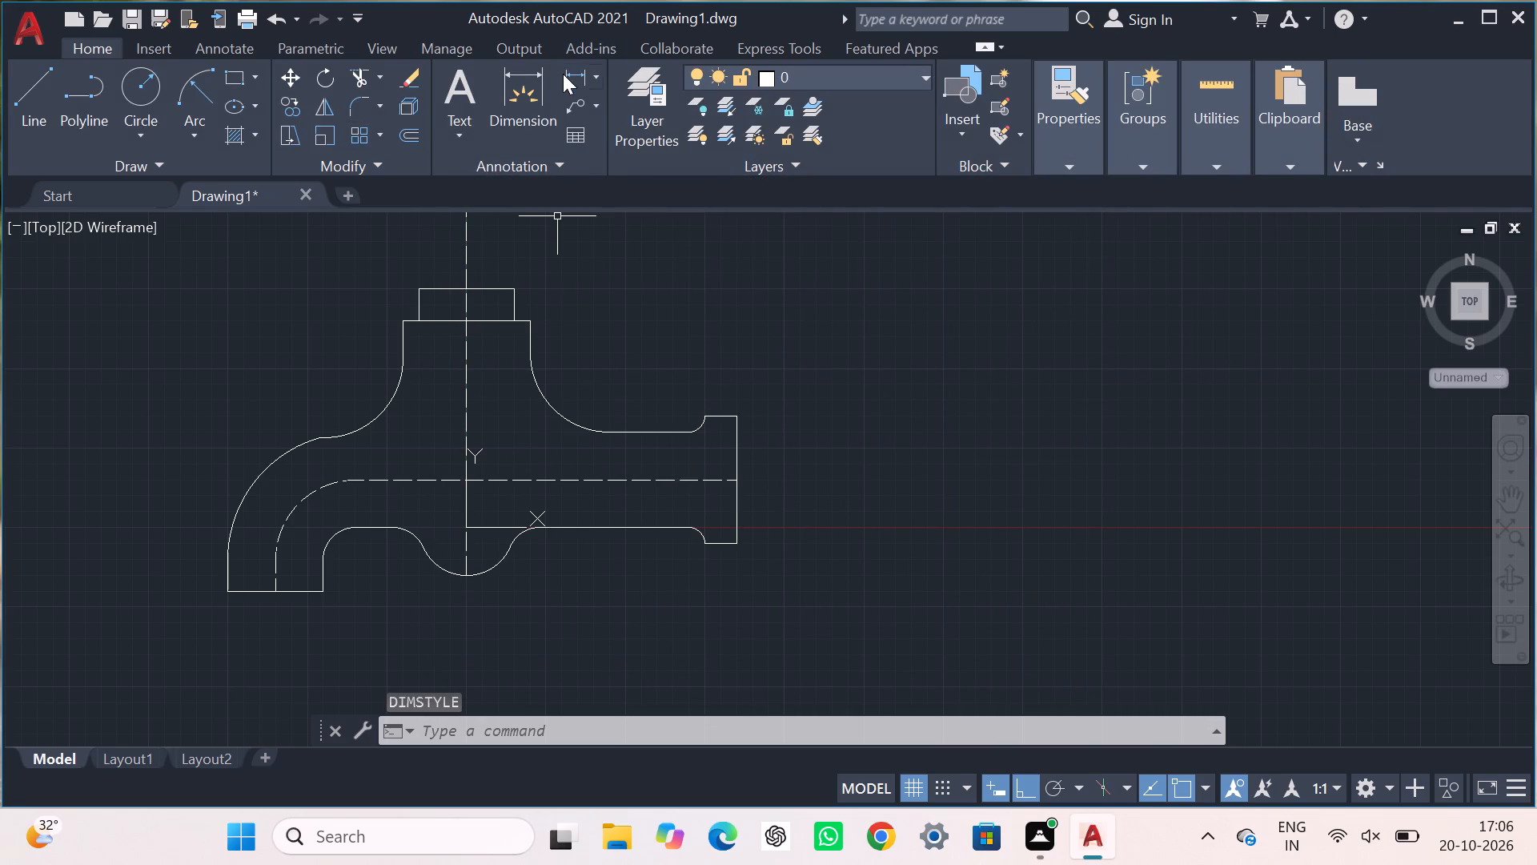
pyautogui.click(737, 546)
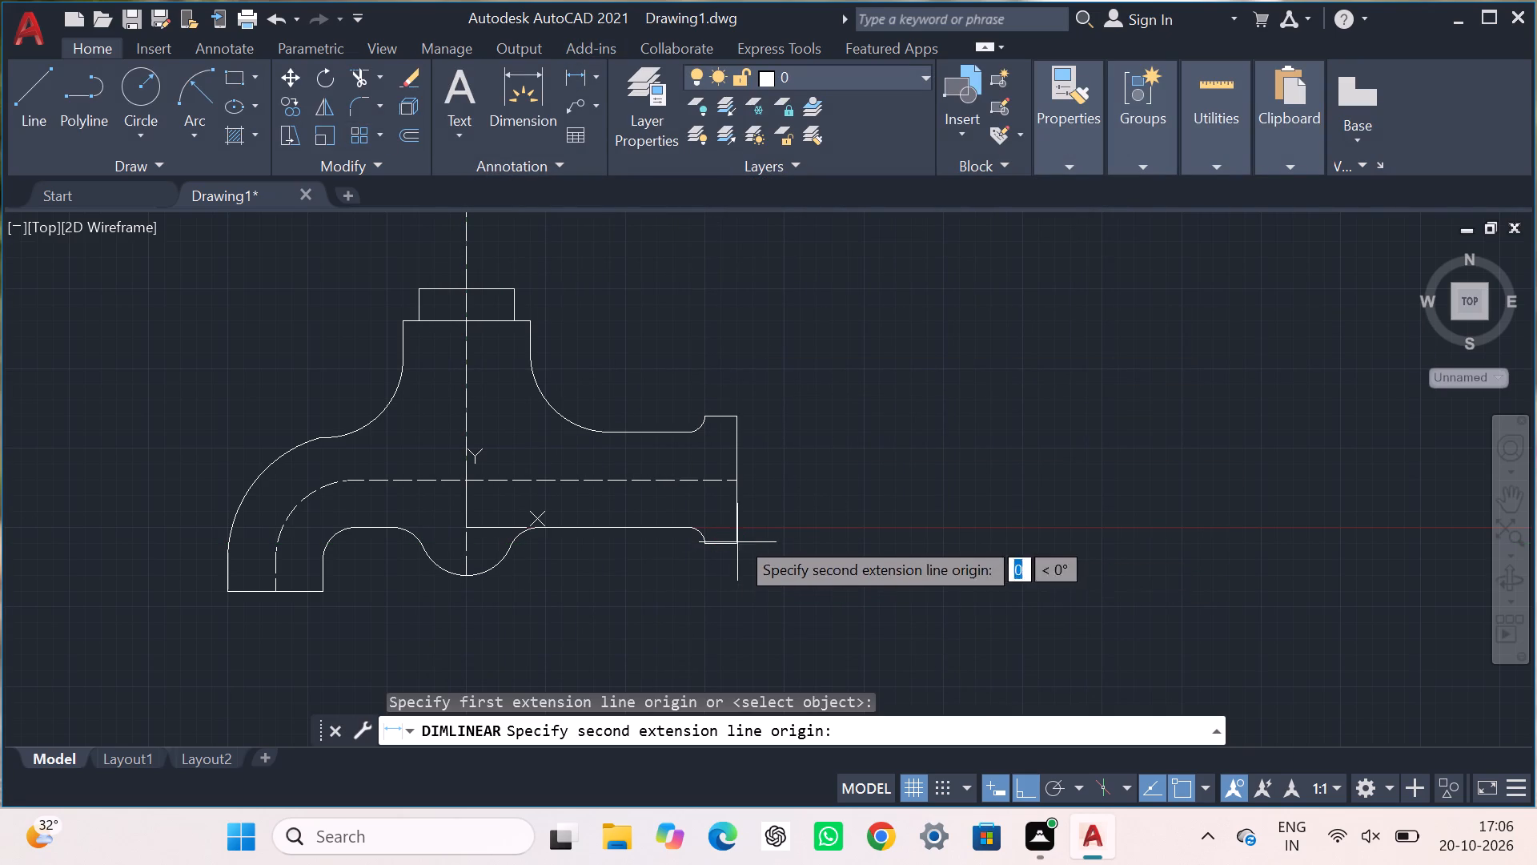
pyautogui.click(736, 420)
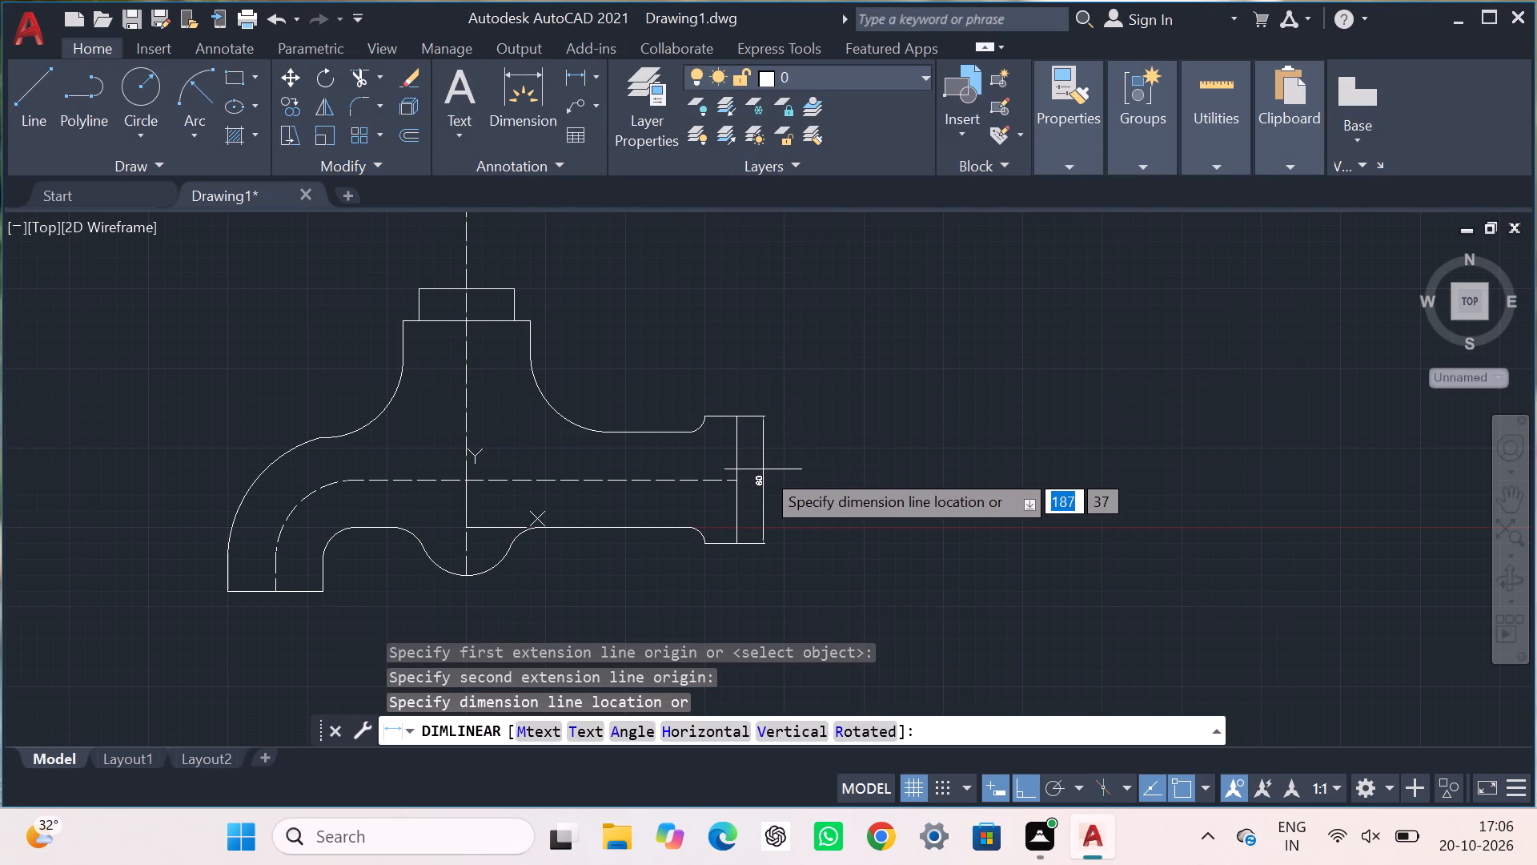
pyautogui.click(763, 469)
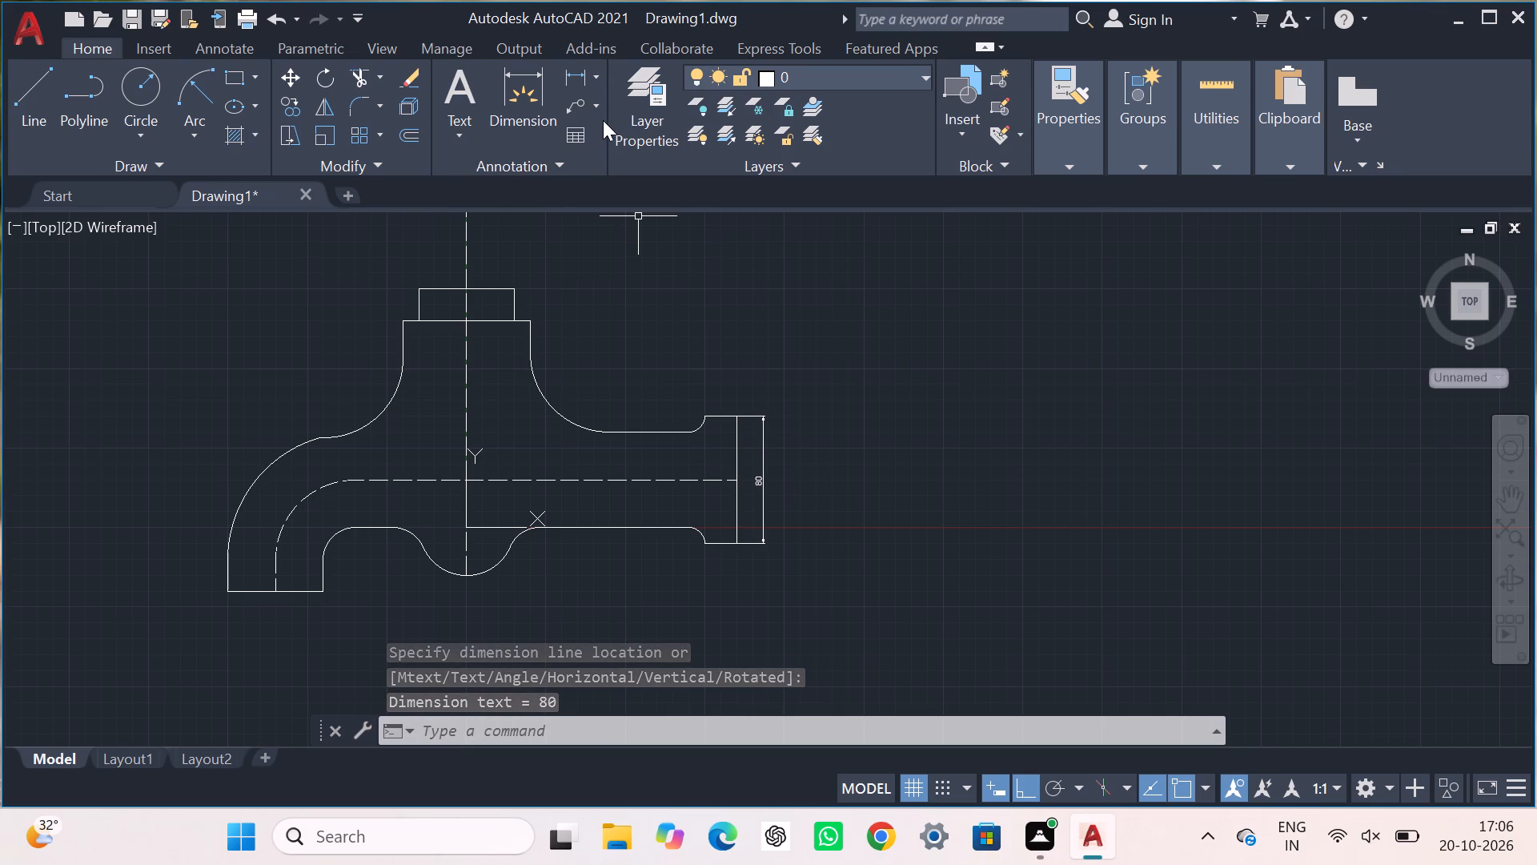
# Add radius dimensions to the two large concave arcs below the neck, with the text placed outside the body.
pyautogui.click(600, 83)
pyautogui.click(608, 309)
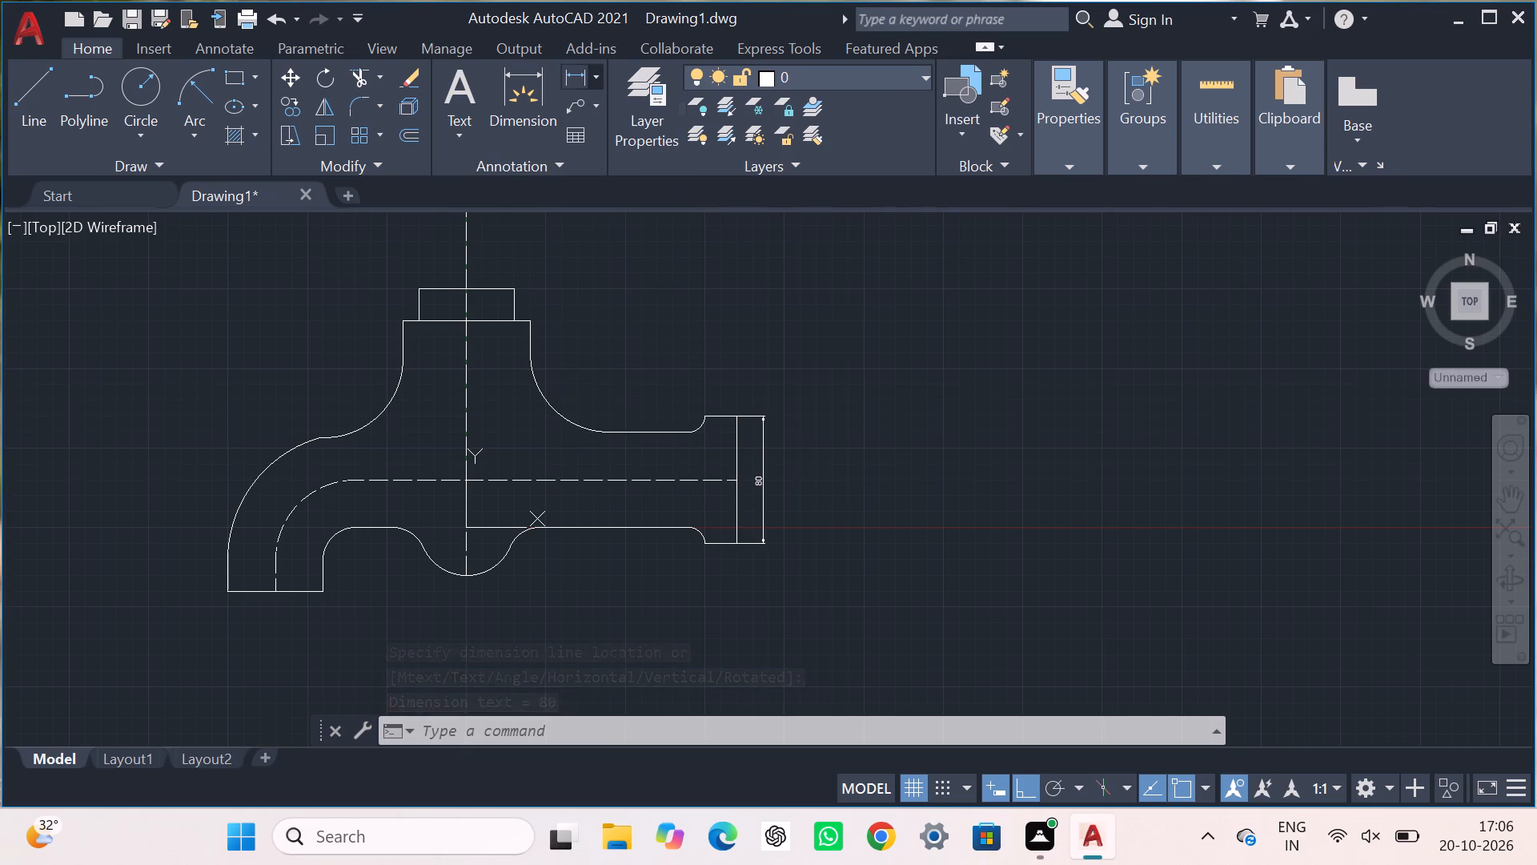
pyautogui.click(391, 400)
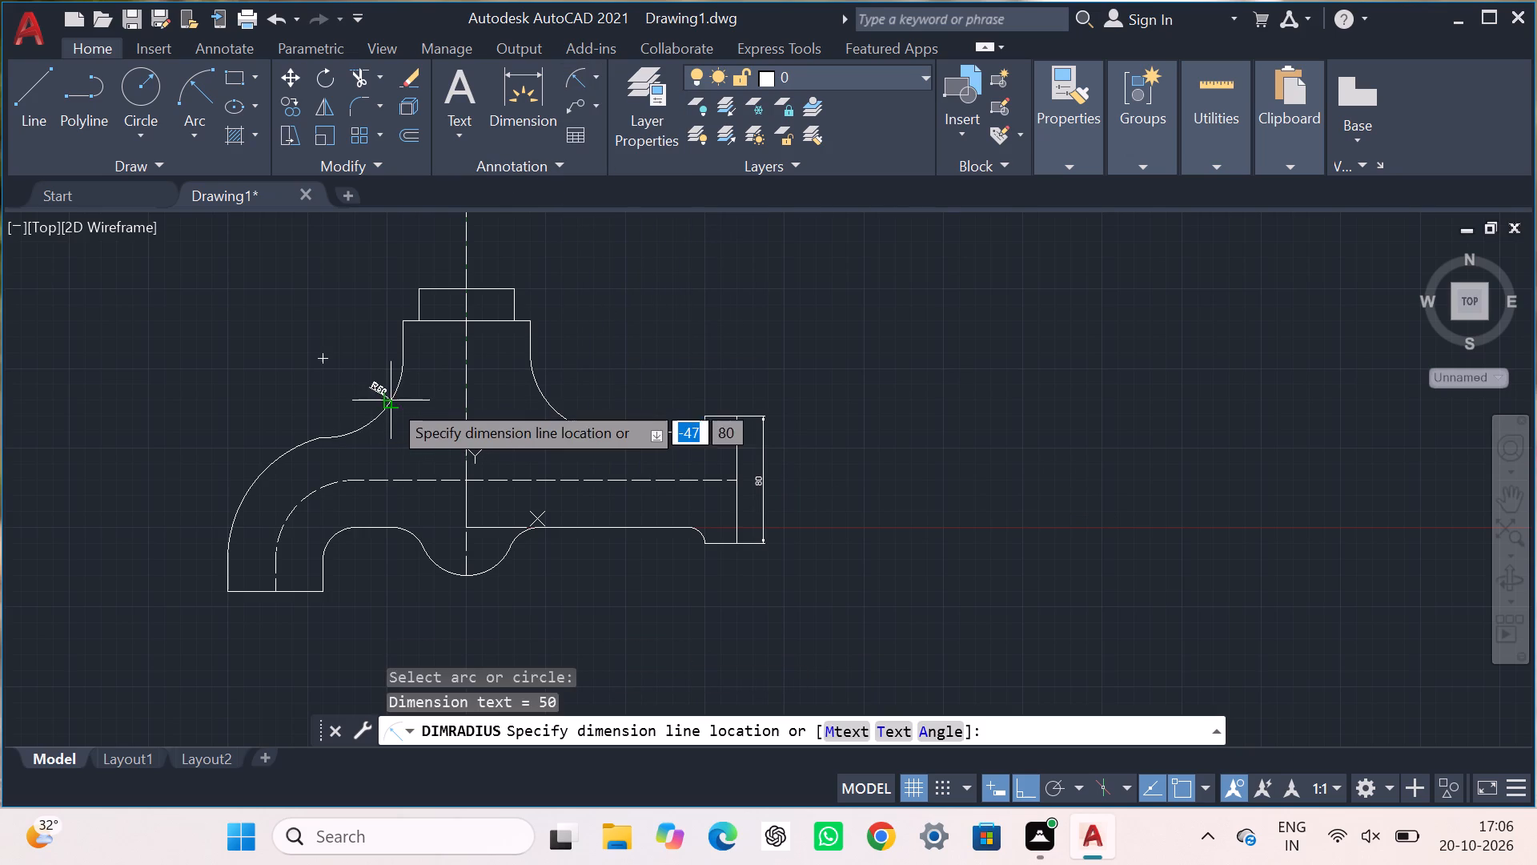
pyautogui.click(355, 379)
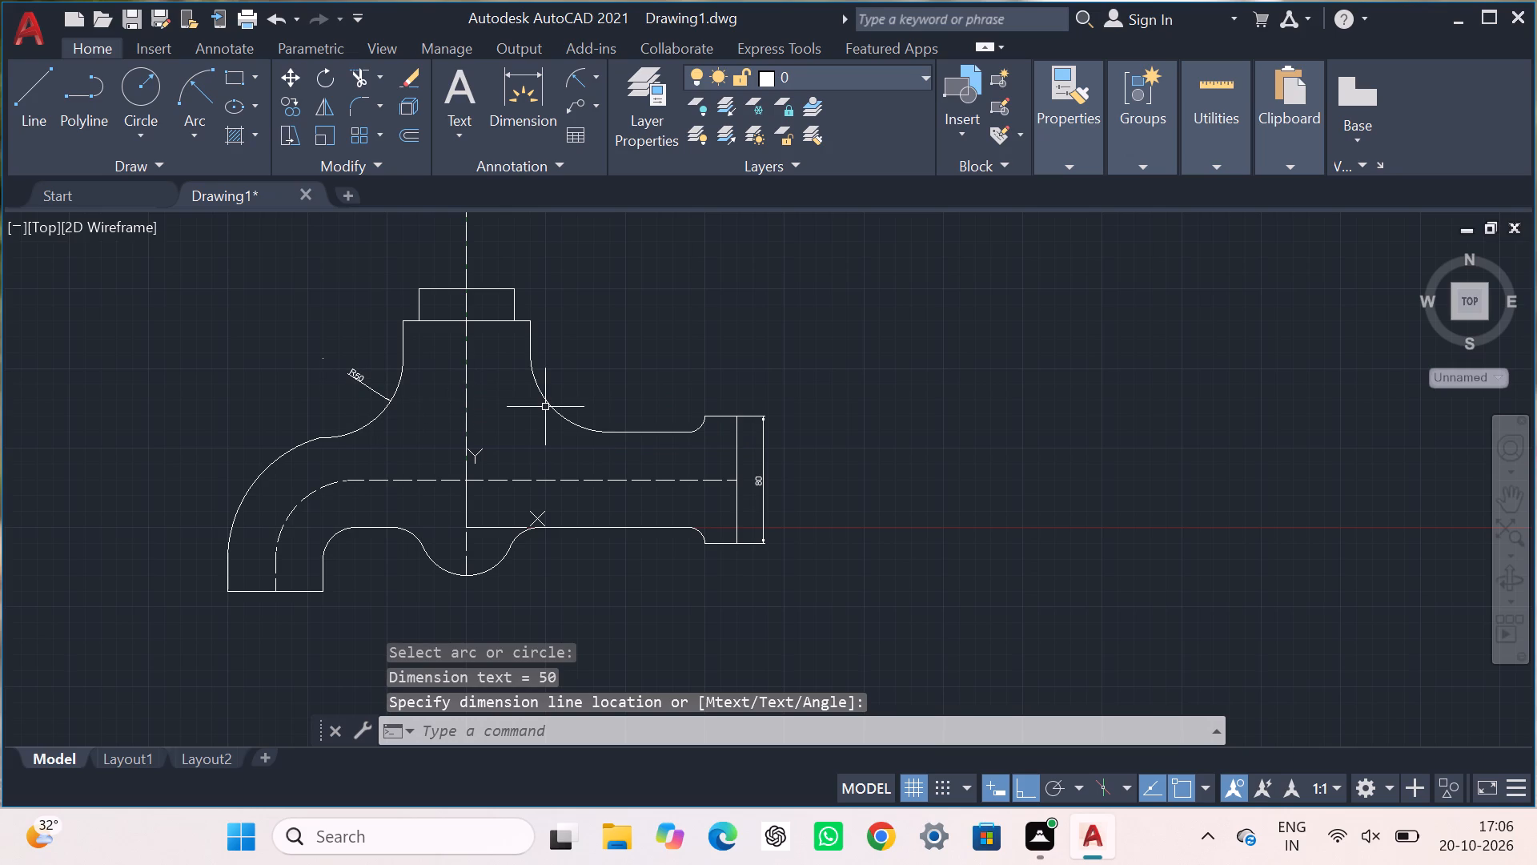
pyautogui.click(572, 84)
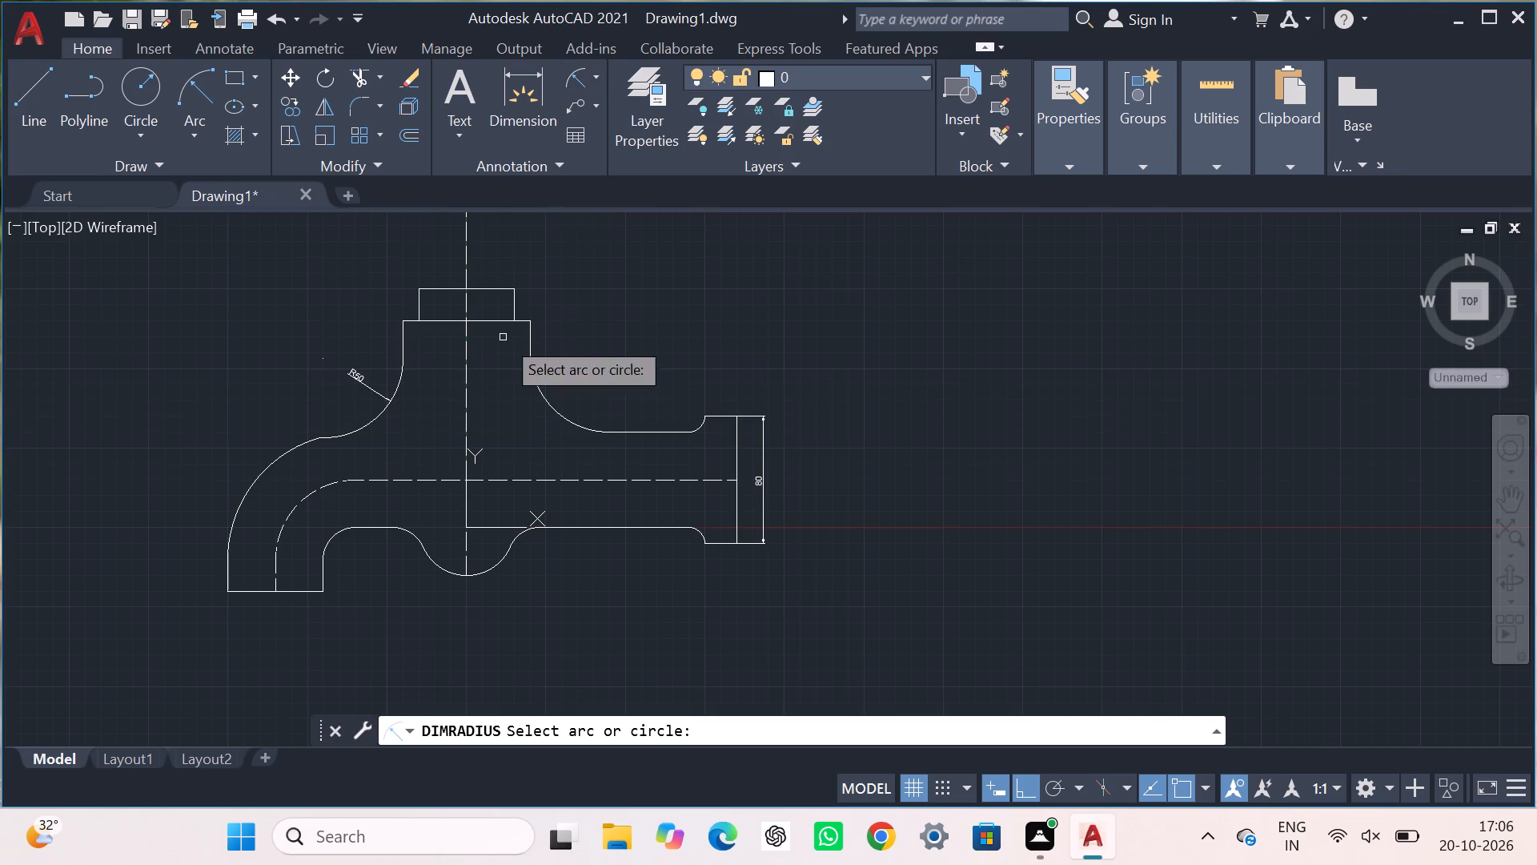
pyautogui.click(541, 389)
pyautogui.click(577, 364)
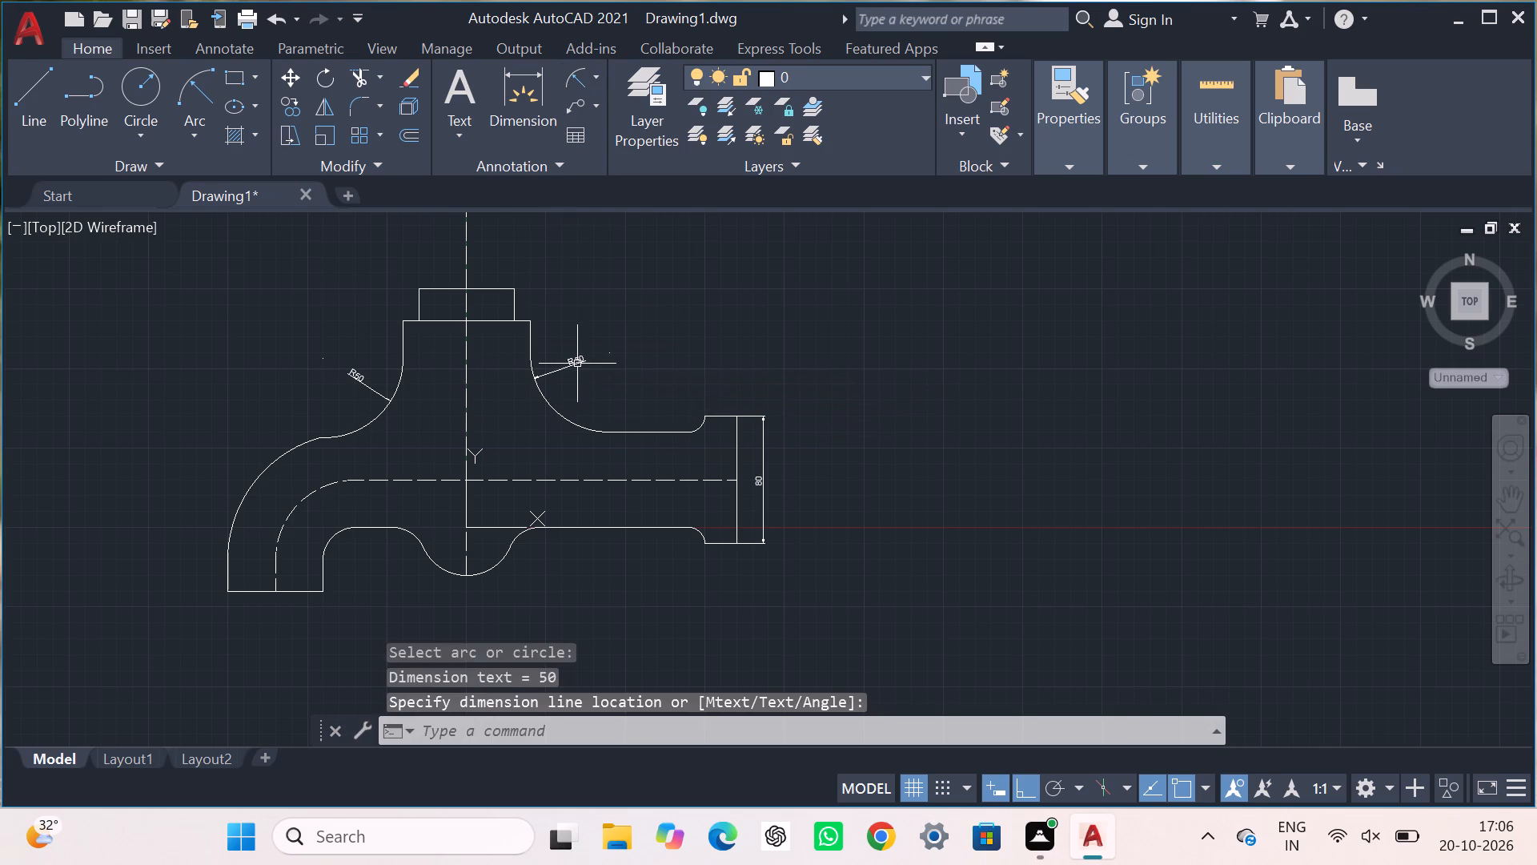
# Add radius dimensions to the two small fillets on either side of the bottom bulge.
pyautogui.click(576, 78)
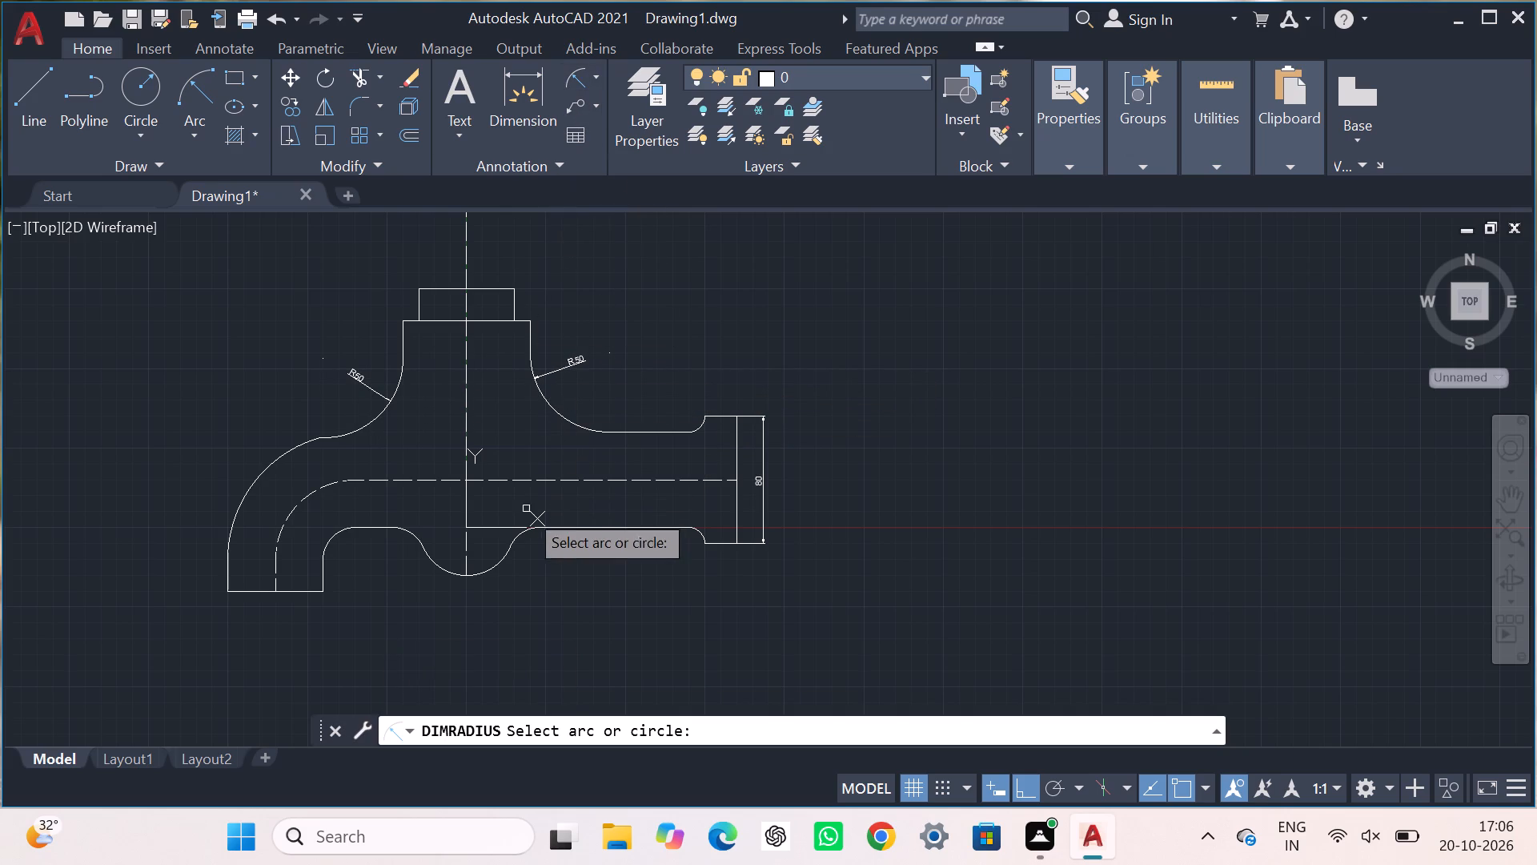
pyautogui.click(528, 535)
pyautogui.click(527, 533)
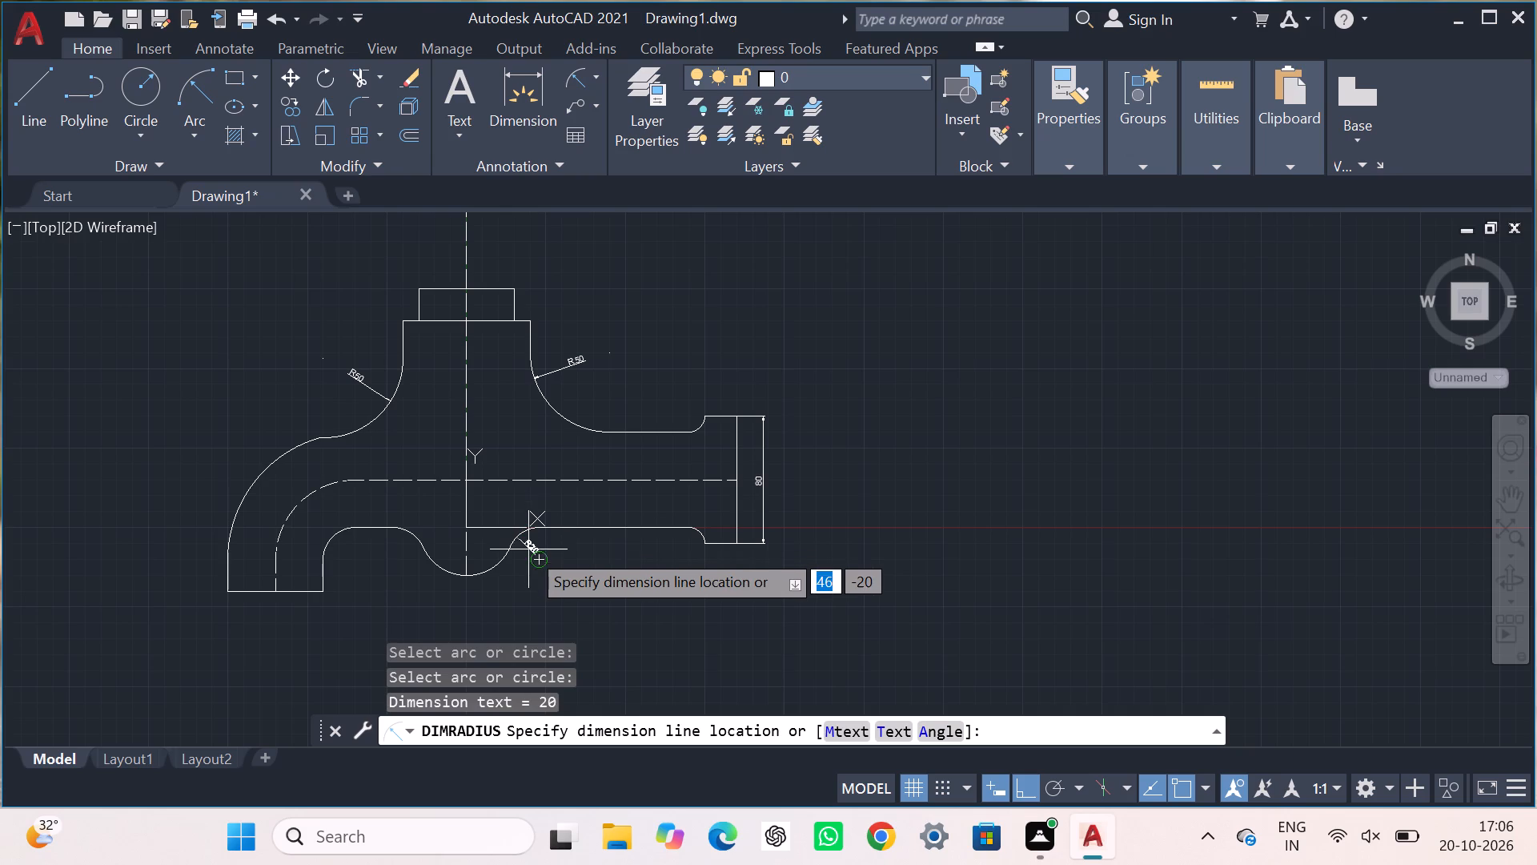
pyautogui.click(532, 551)
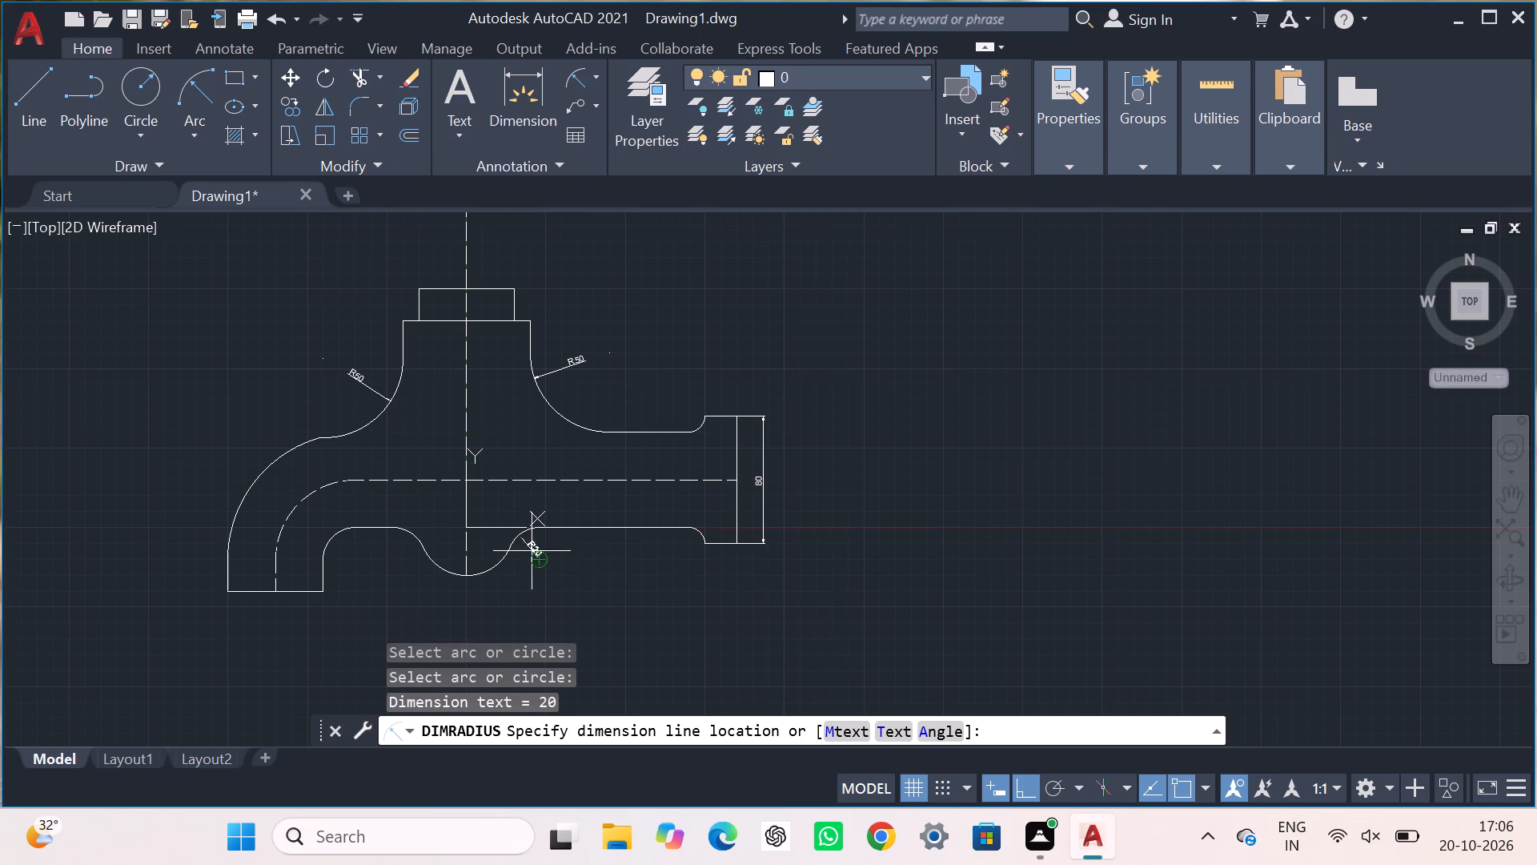
pyautogui.click(570, 81)
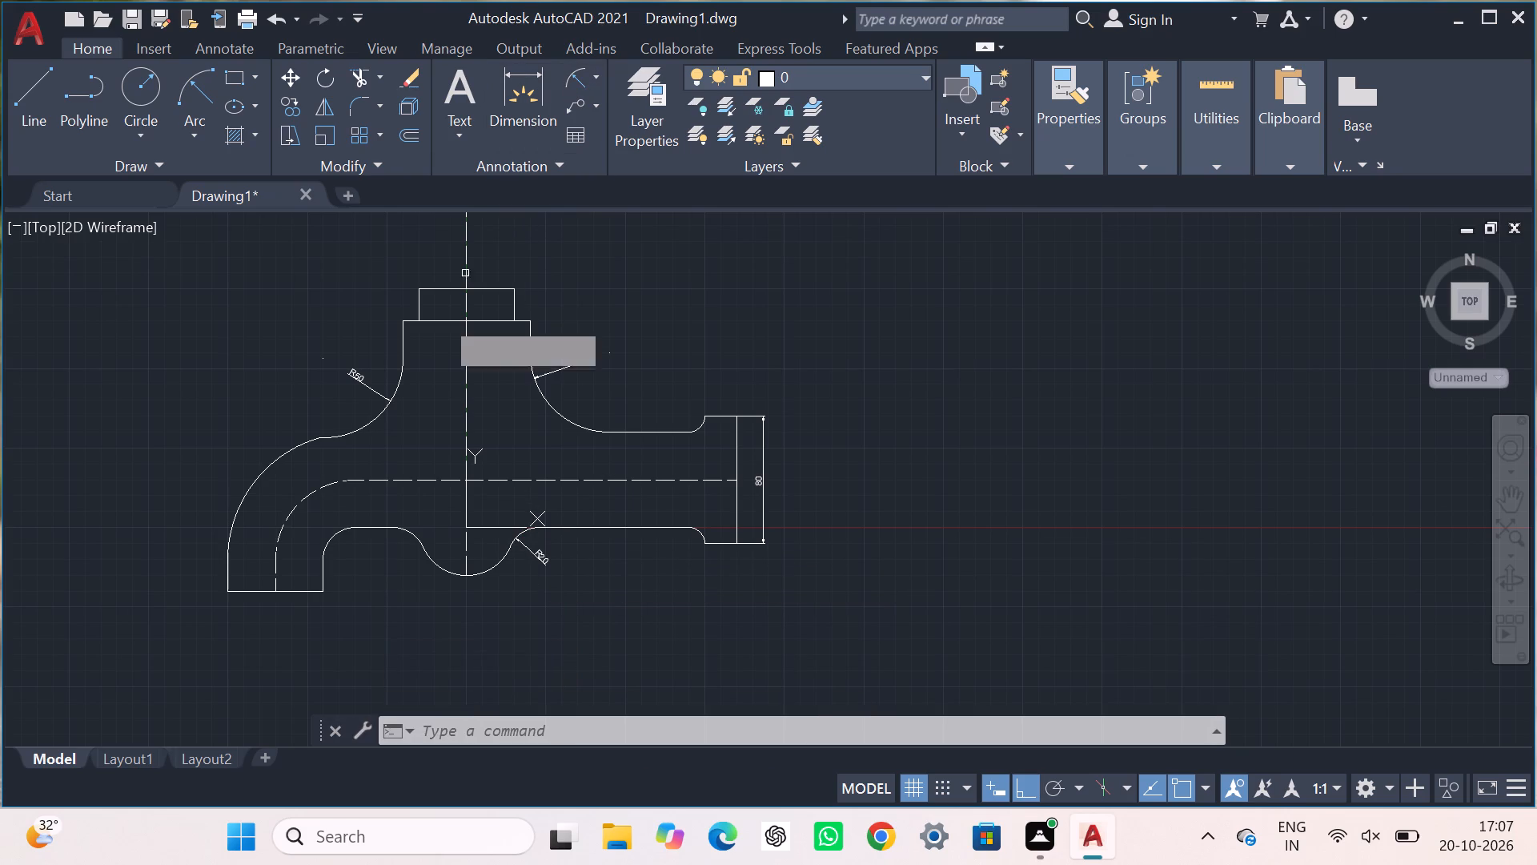
pyautogui.click(411, 538)
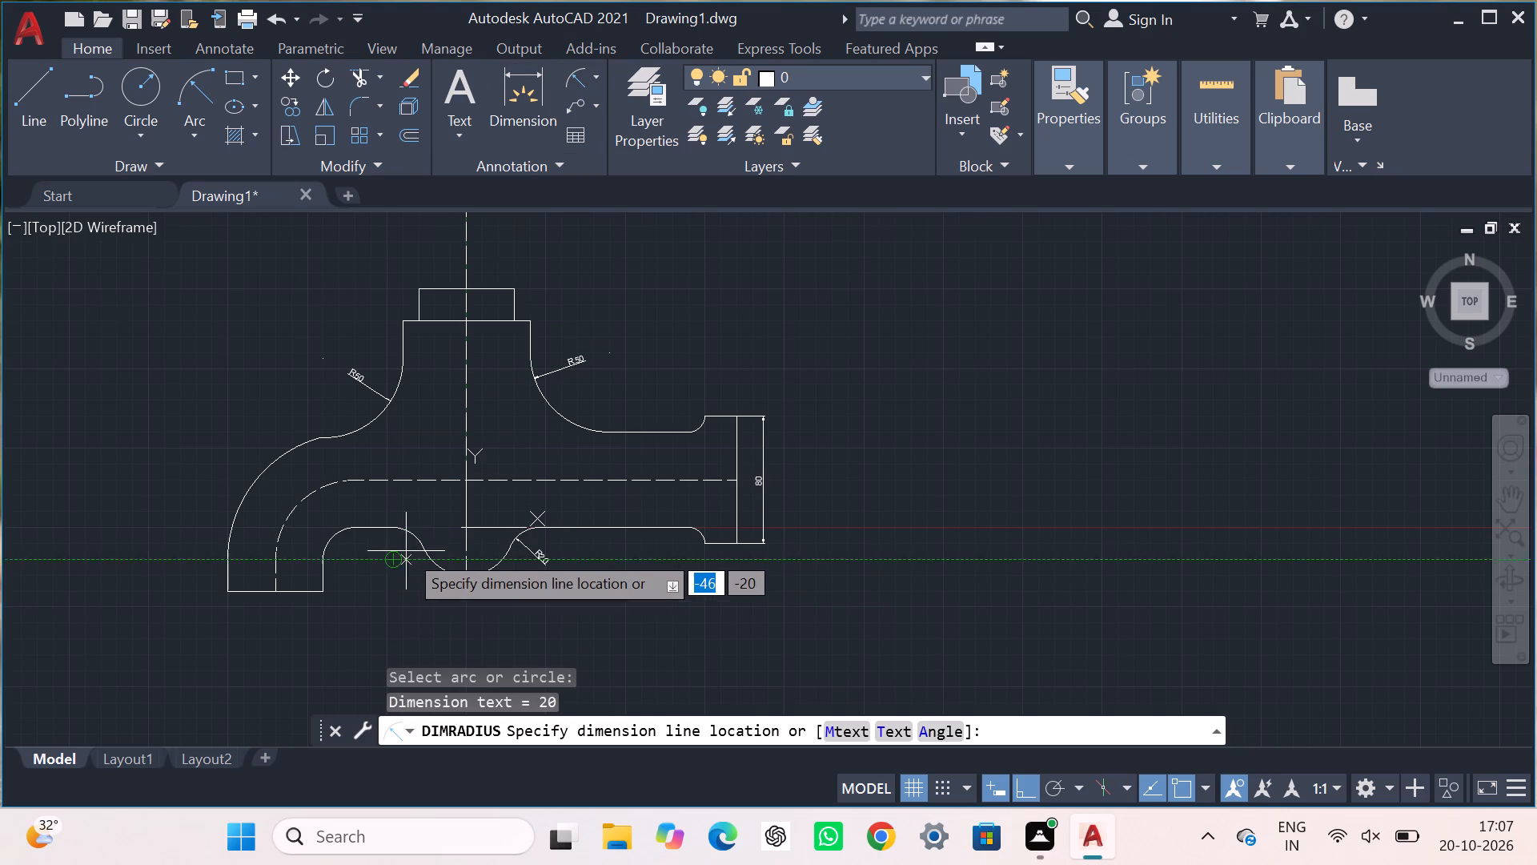
pyautogui.click(407, 546)
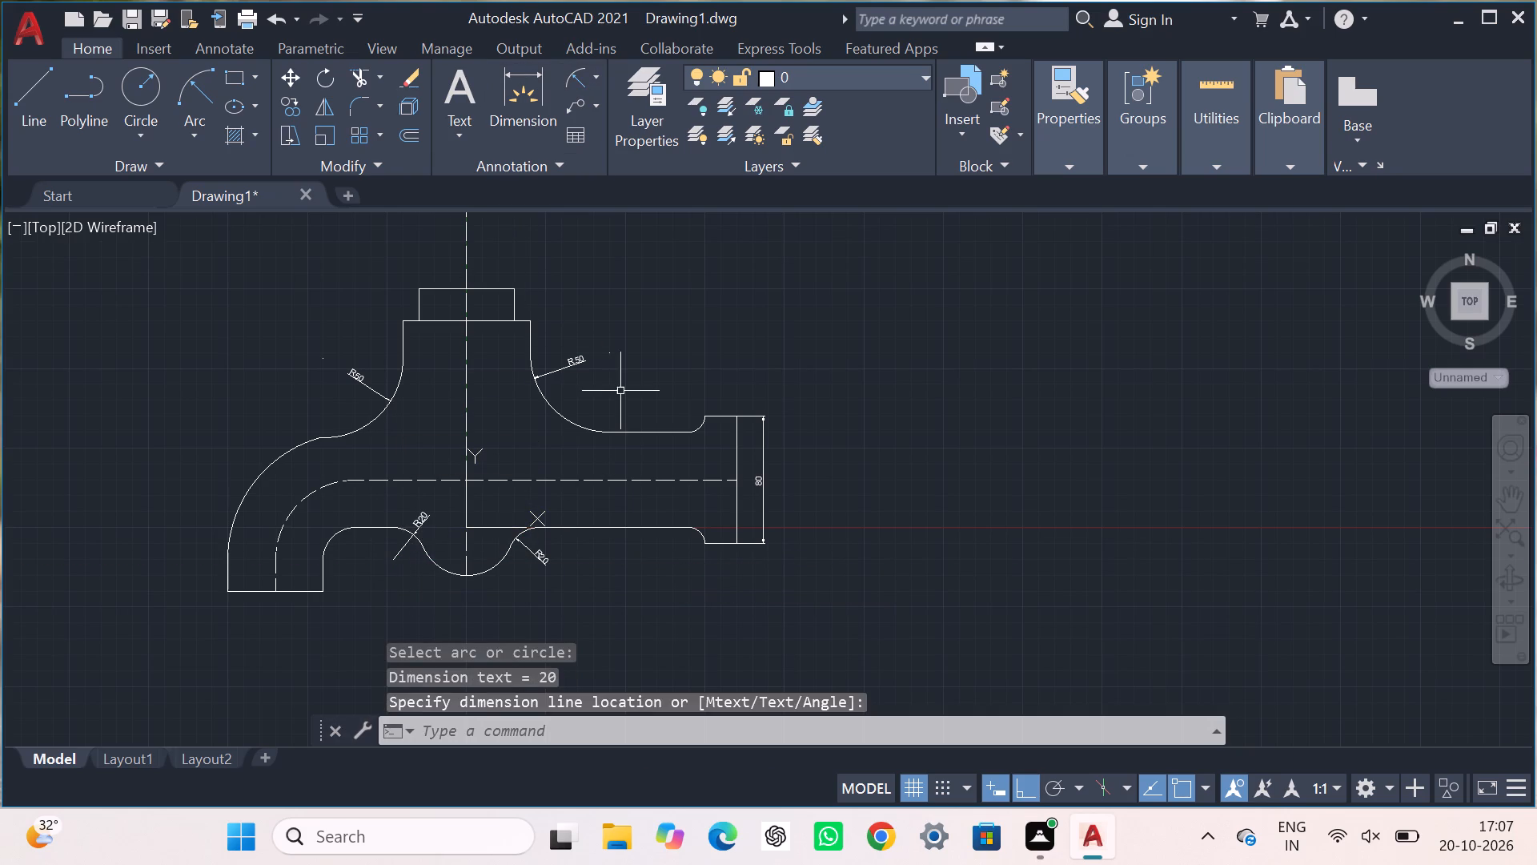
# Add radius dimensions to the lower and upper fillets where the horizontal pipe meets the right flange.
pyautogui.click(576, 76)
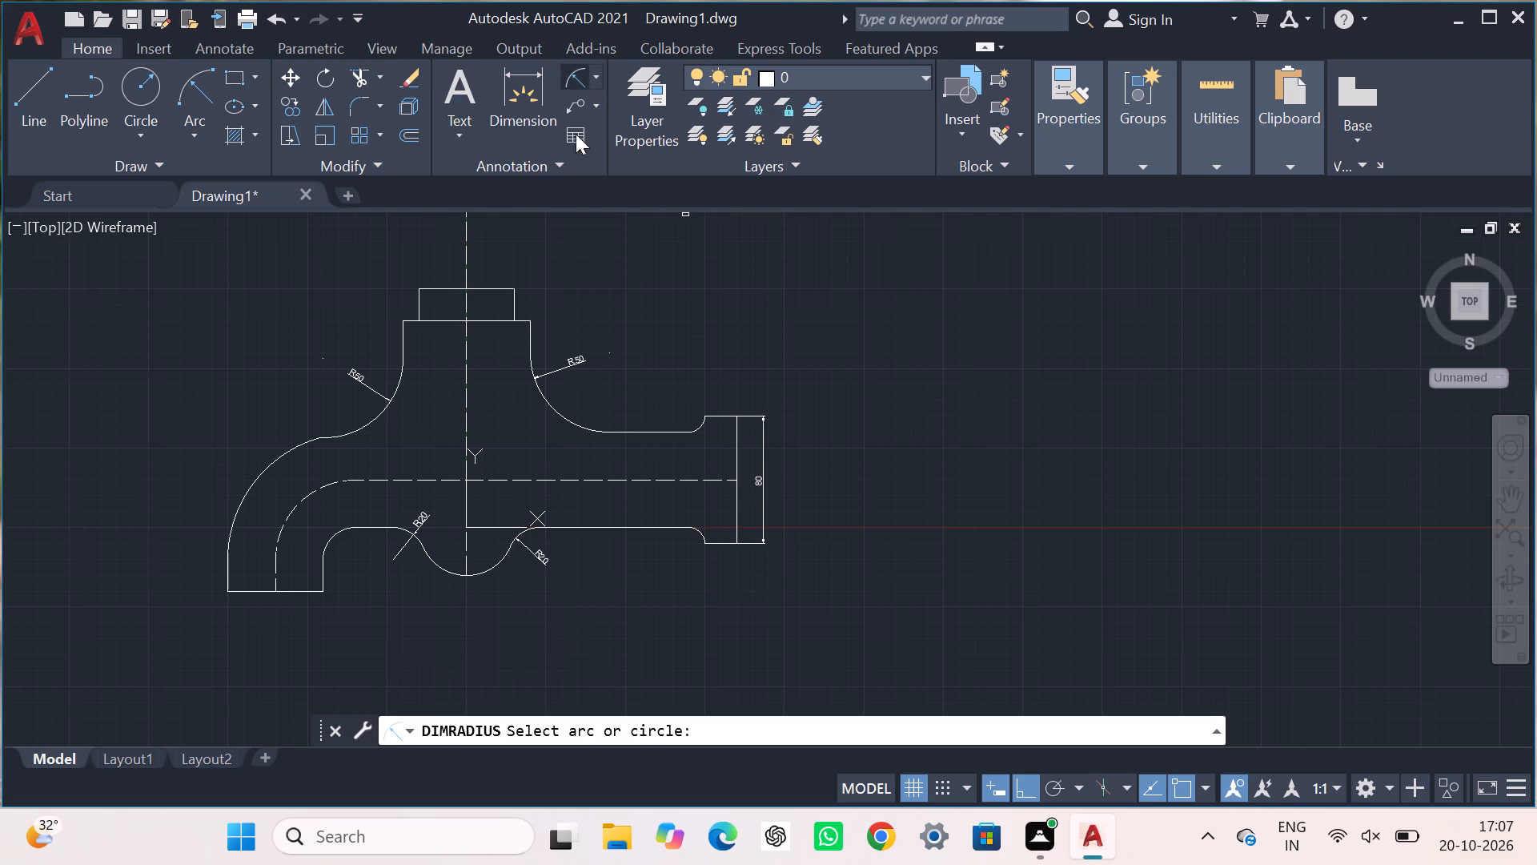
pyautogui.click(700, 535)
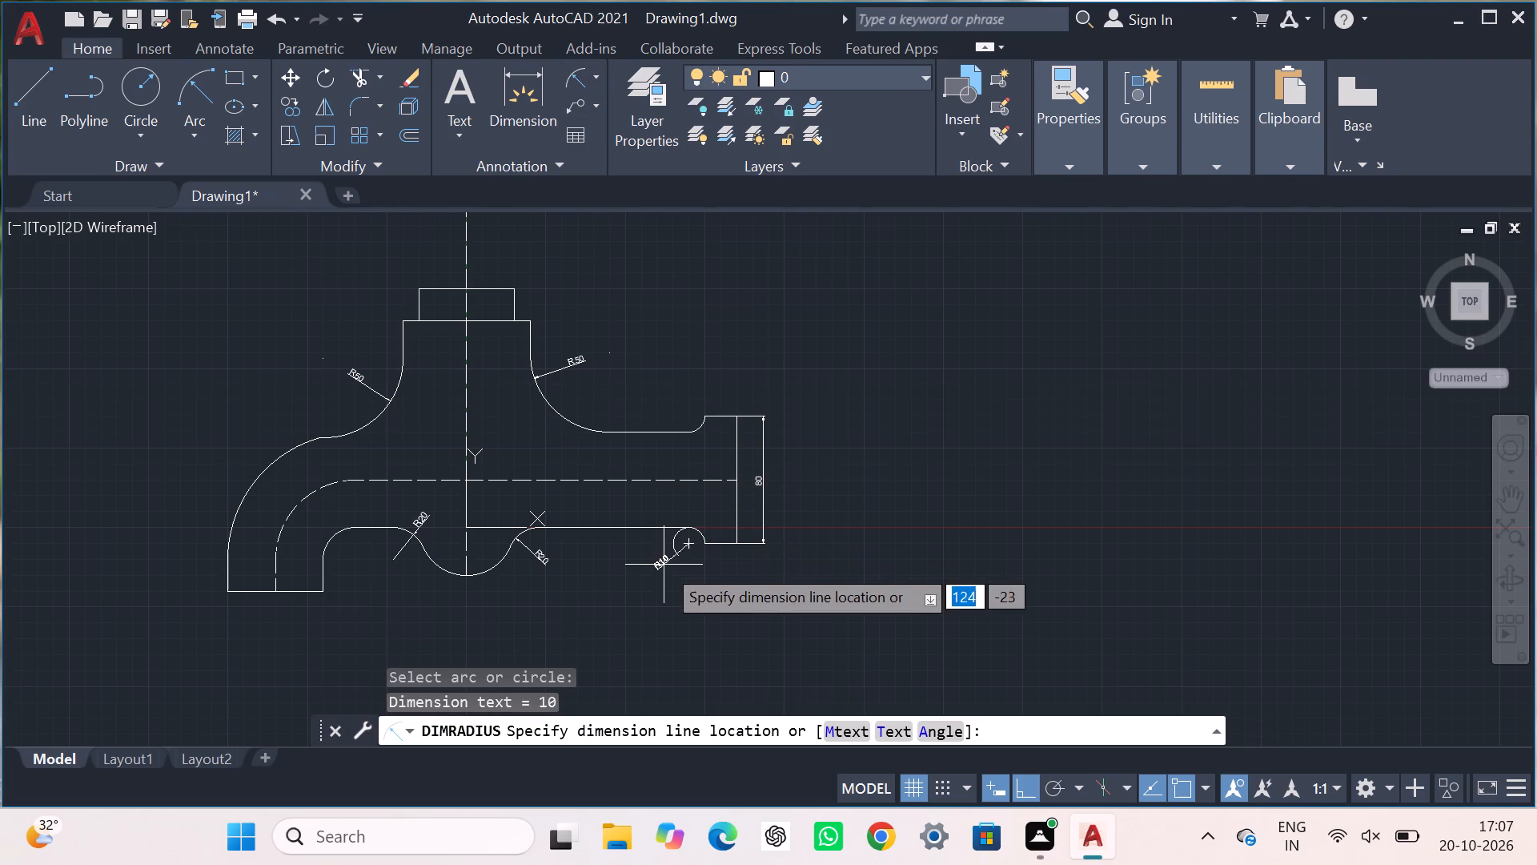
pyautogui.click(664, 565)
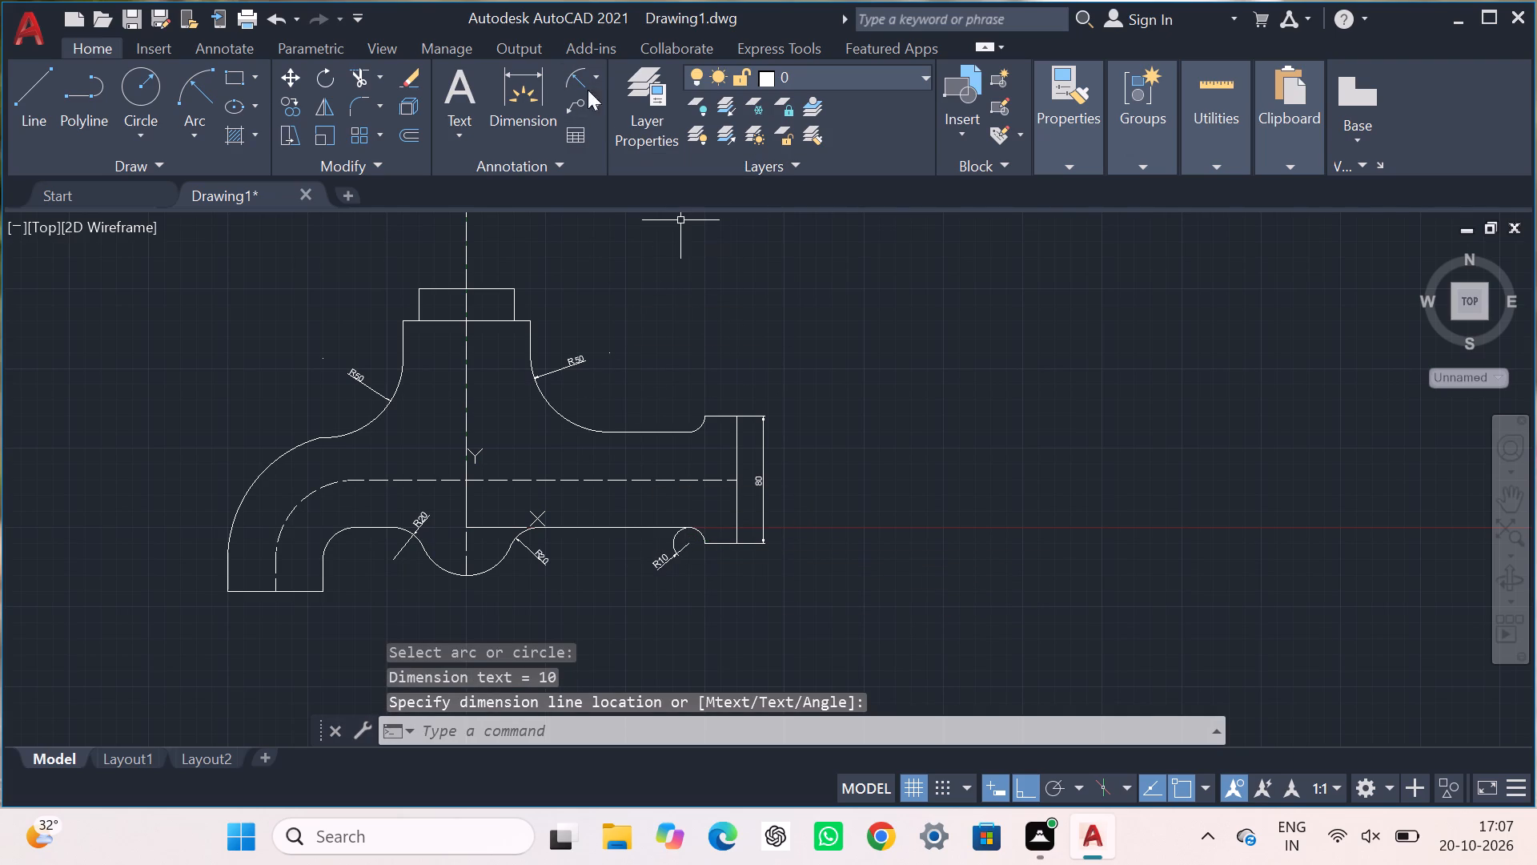
pyautogui.click(576, 78)
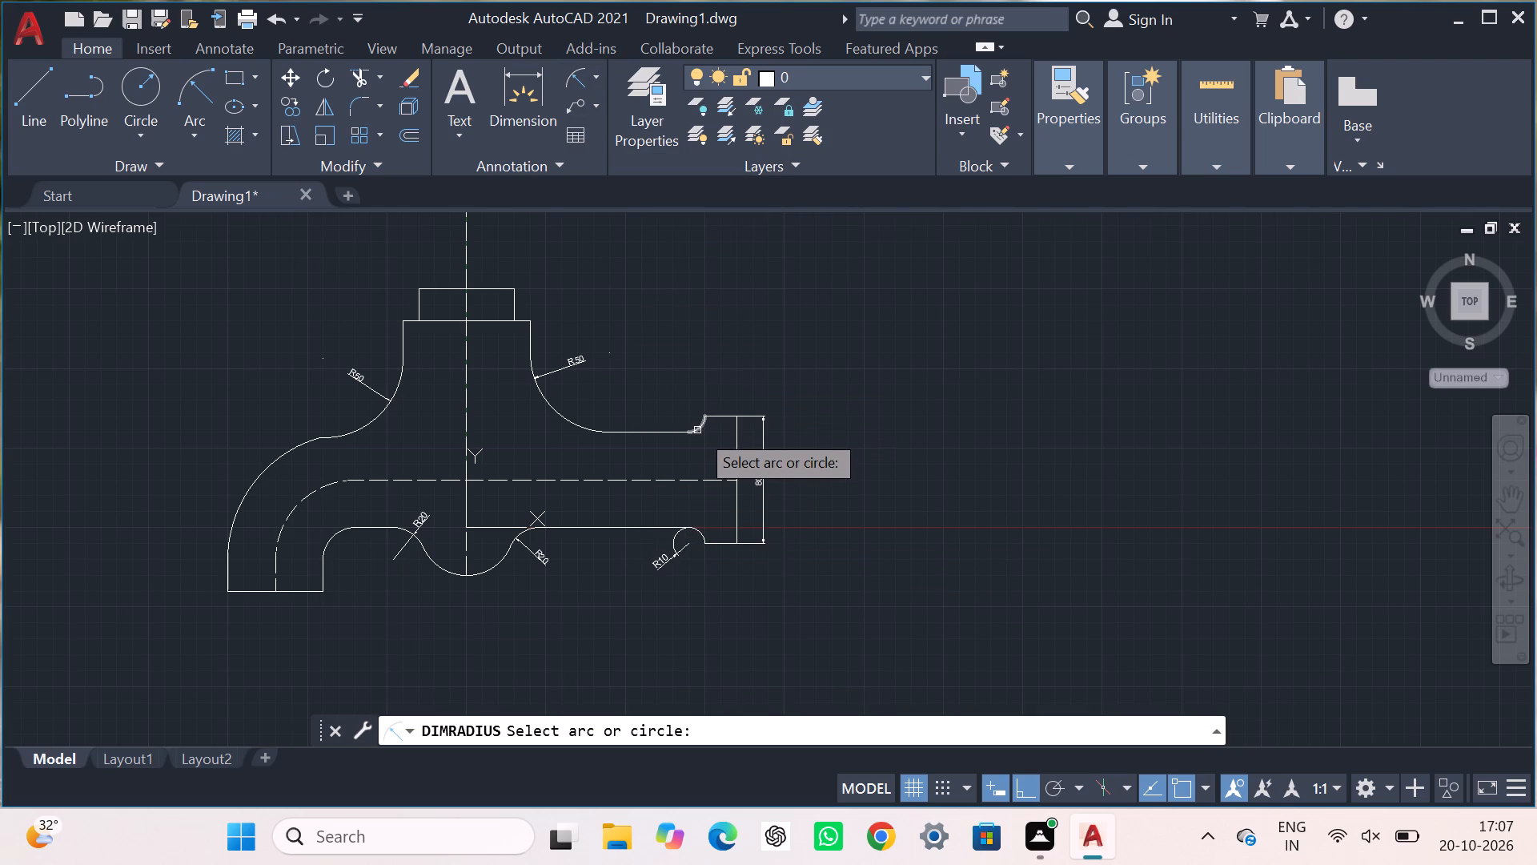
pyautogui.click(697, 430)
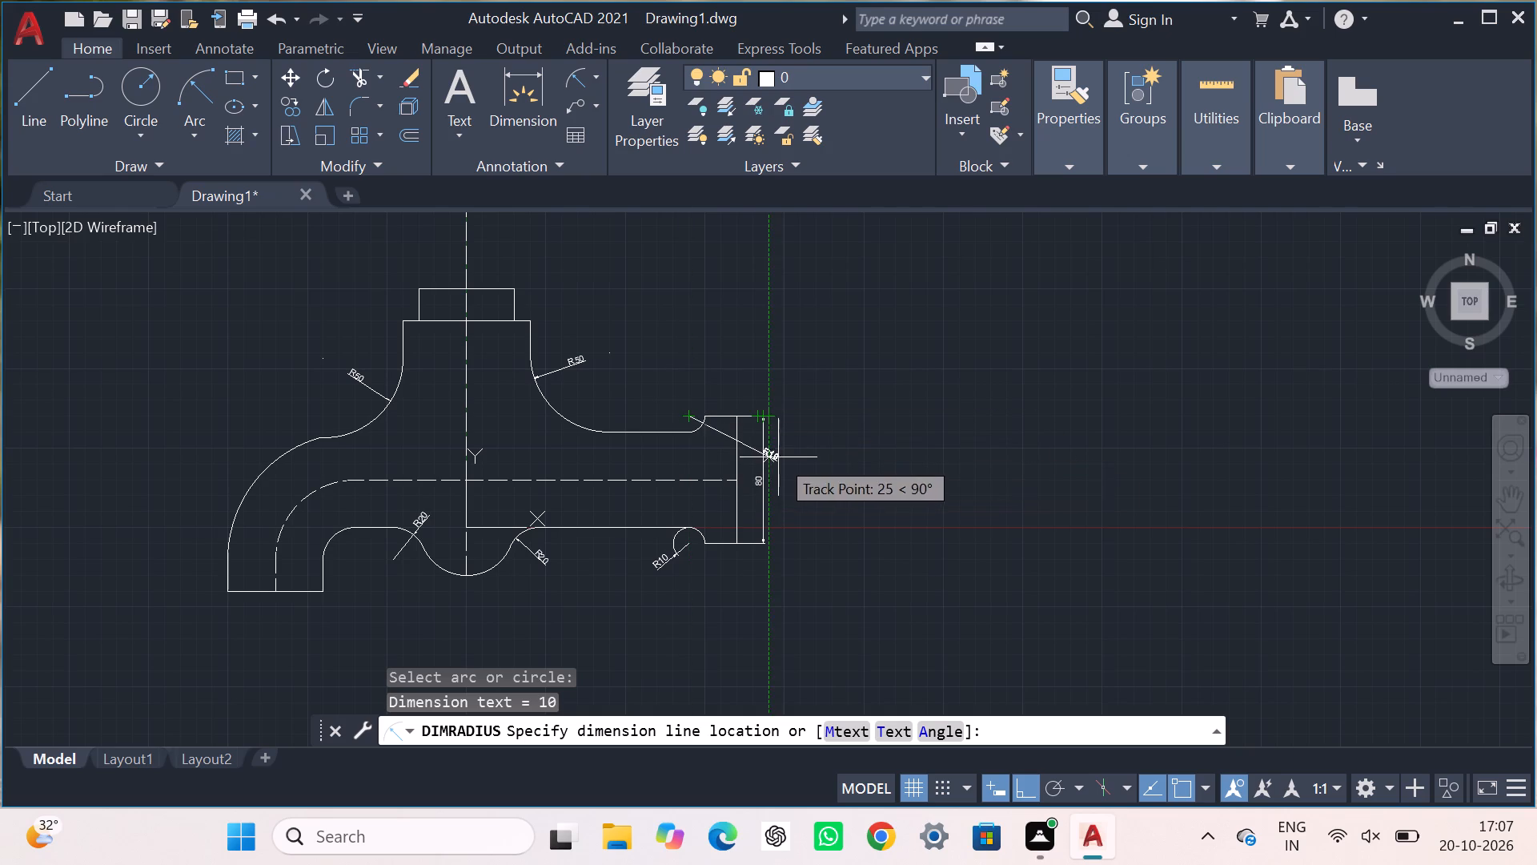
pyautogui.click(686, 420)
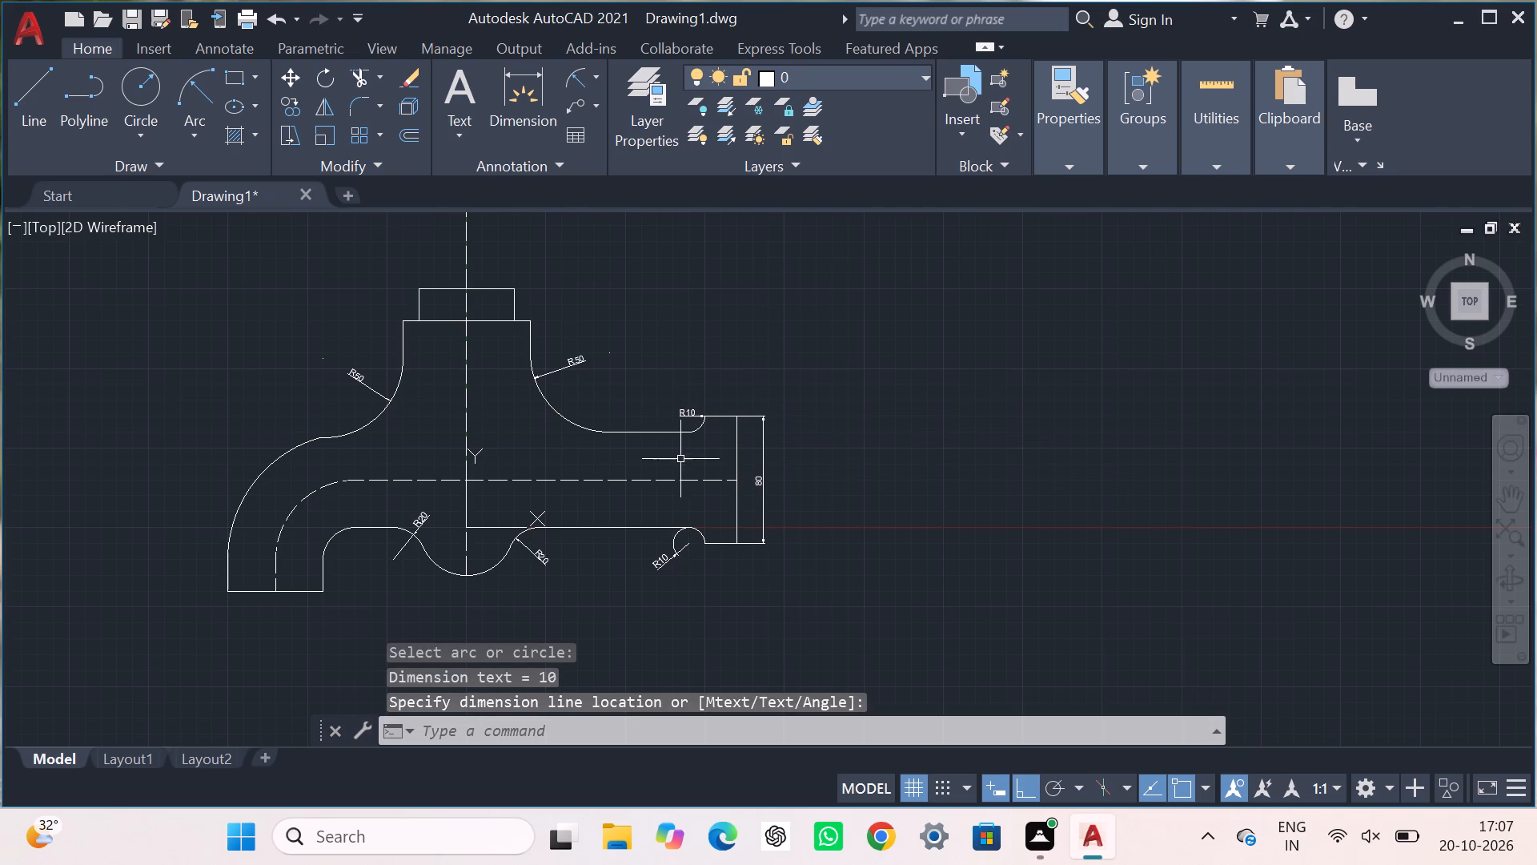
# Add a radius dimension to the bottom bulge arc, with the text below and to the left of it.
pyautogui.scroll(3, 701, 428)
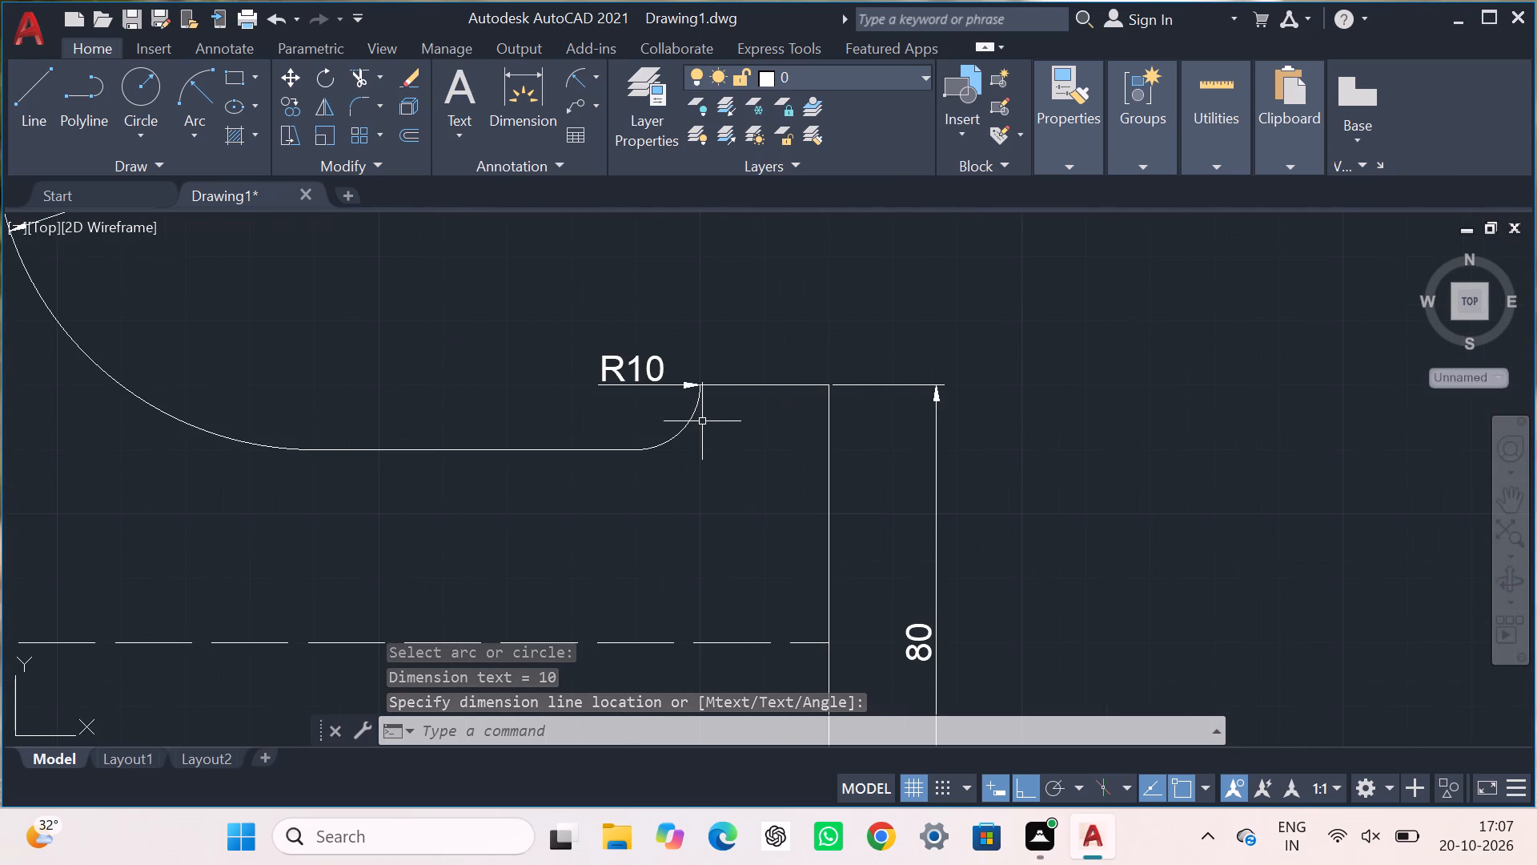
pyautogui.scroll(-1, 702, 421)
pyautogui.scroll(-2, 613, 473)
pyautogui.scroll(2, 307, 589)
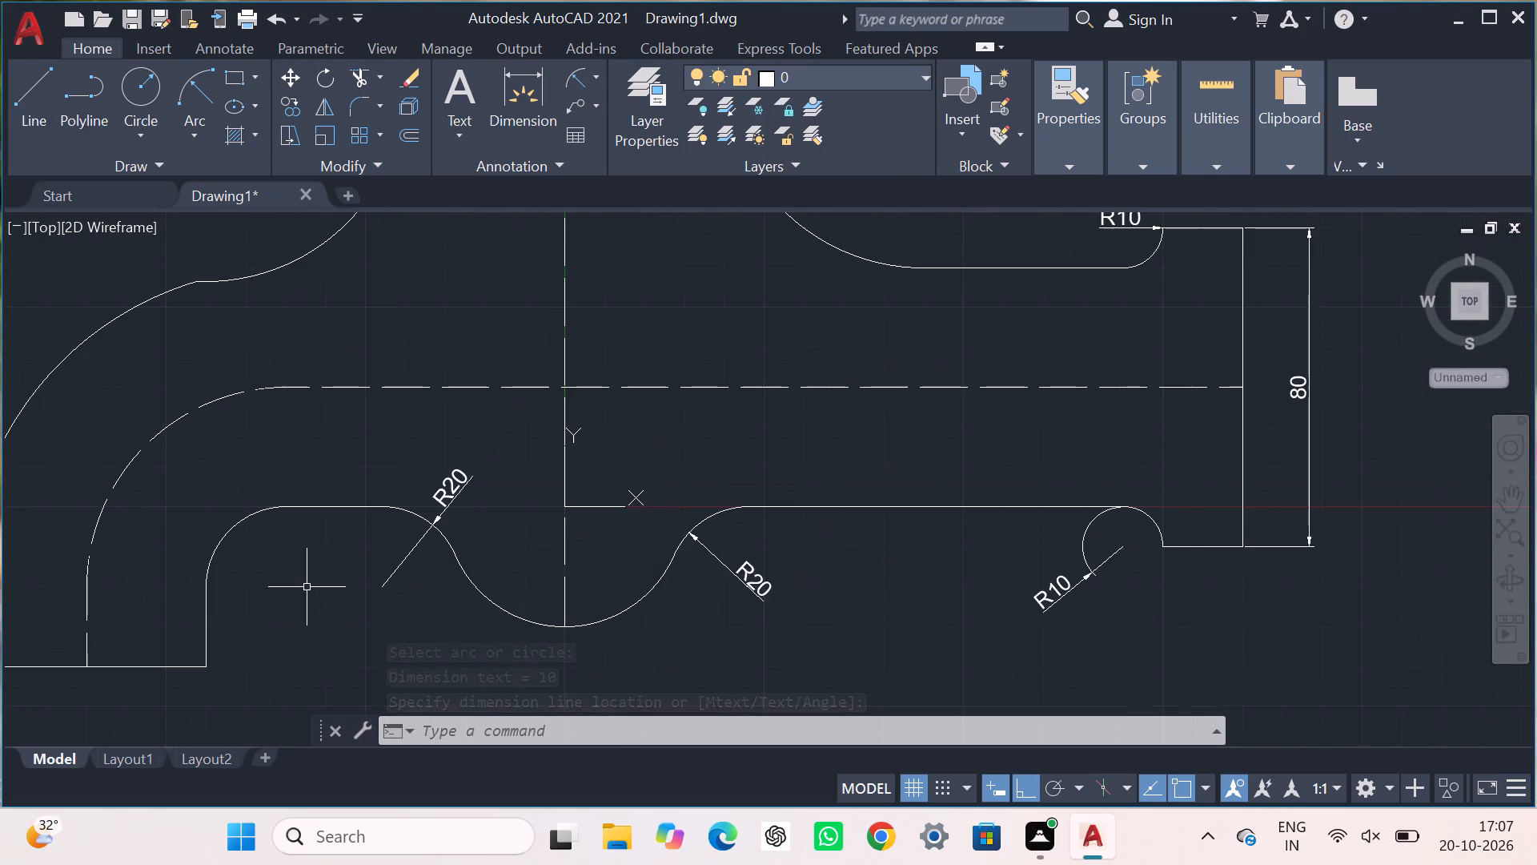
pyautogui.scroll(-1, 306, 572)
pyautogui.click(565, 74)
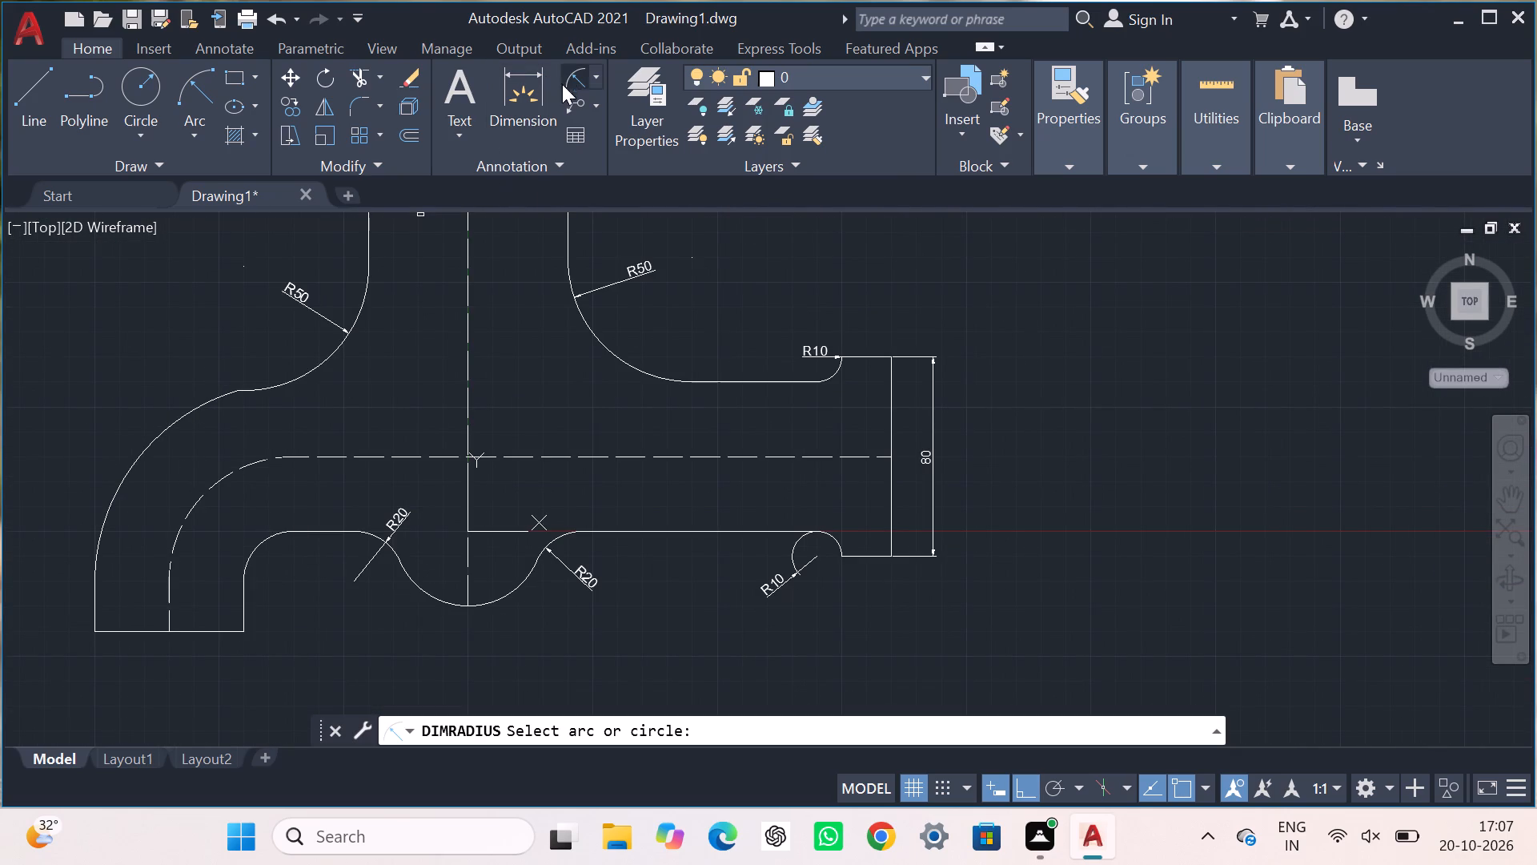
pyautogui.click(420, 587)
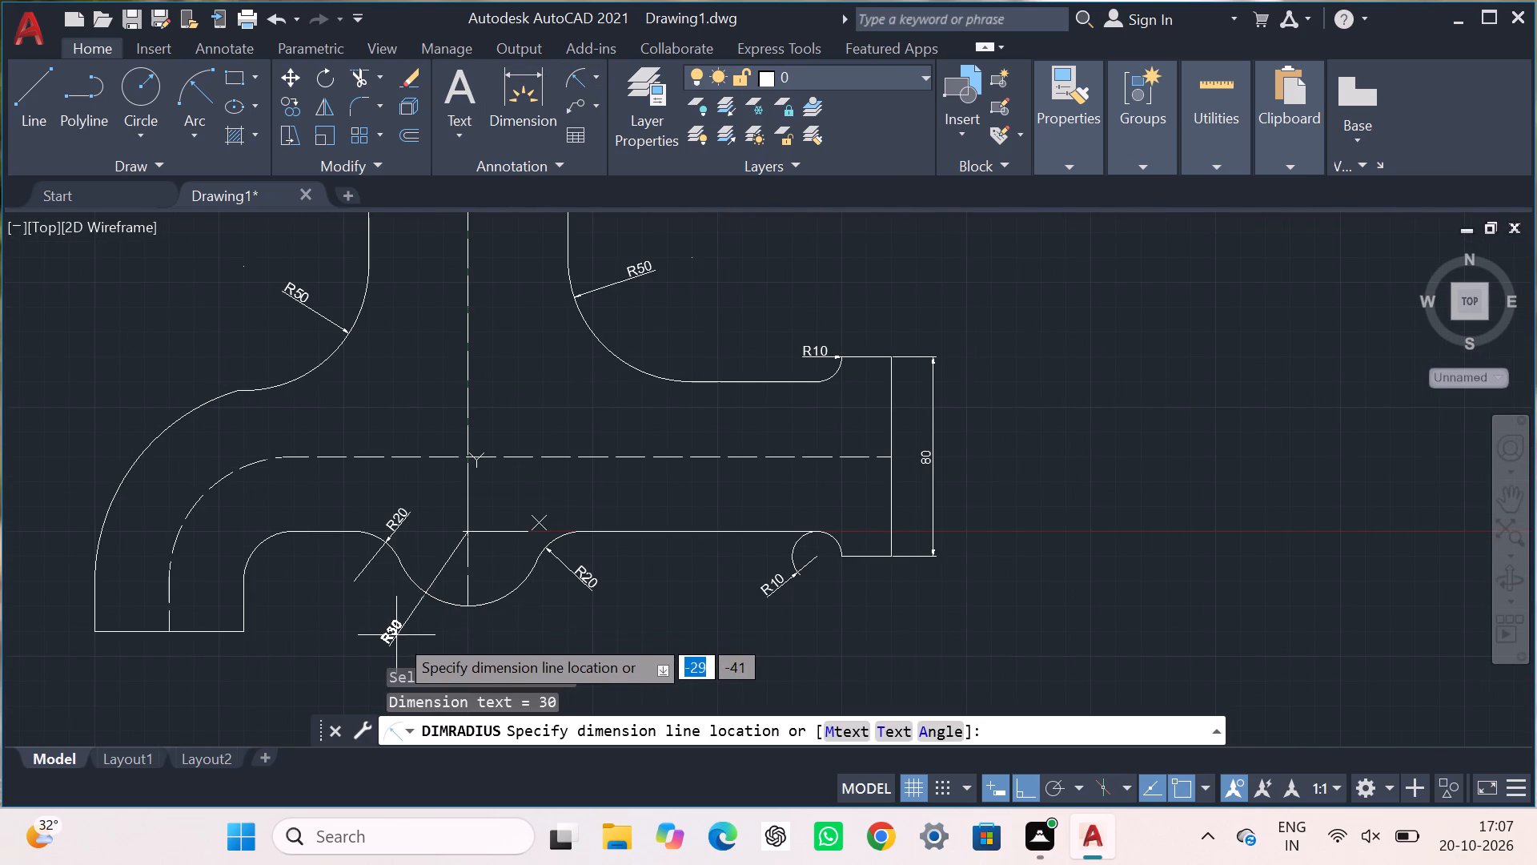
pyautogui.click(395, 638)
# Add a radius dimension to the spout's inner bend arc, with the text inside the bend.
pyautogui.click(562, 75)
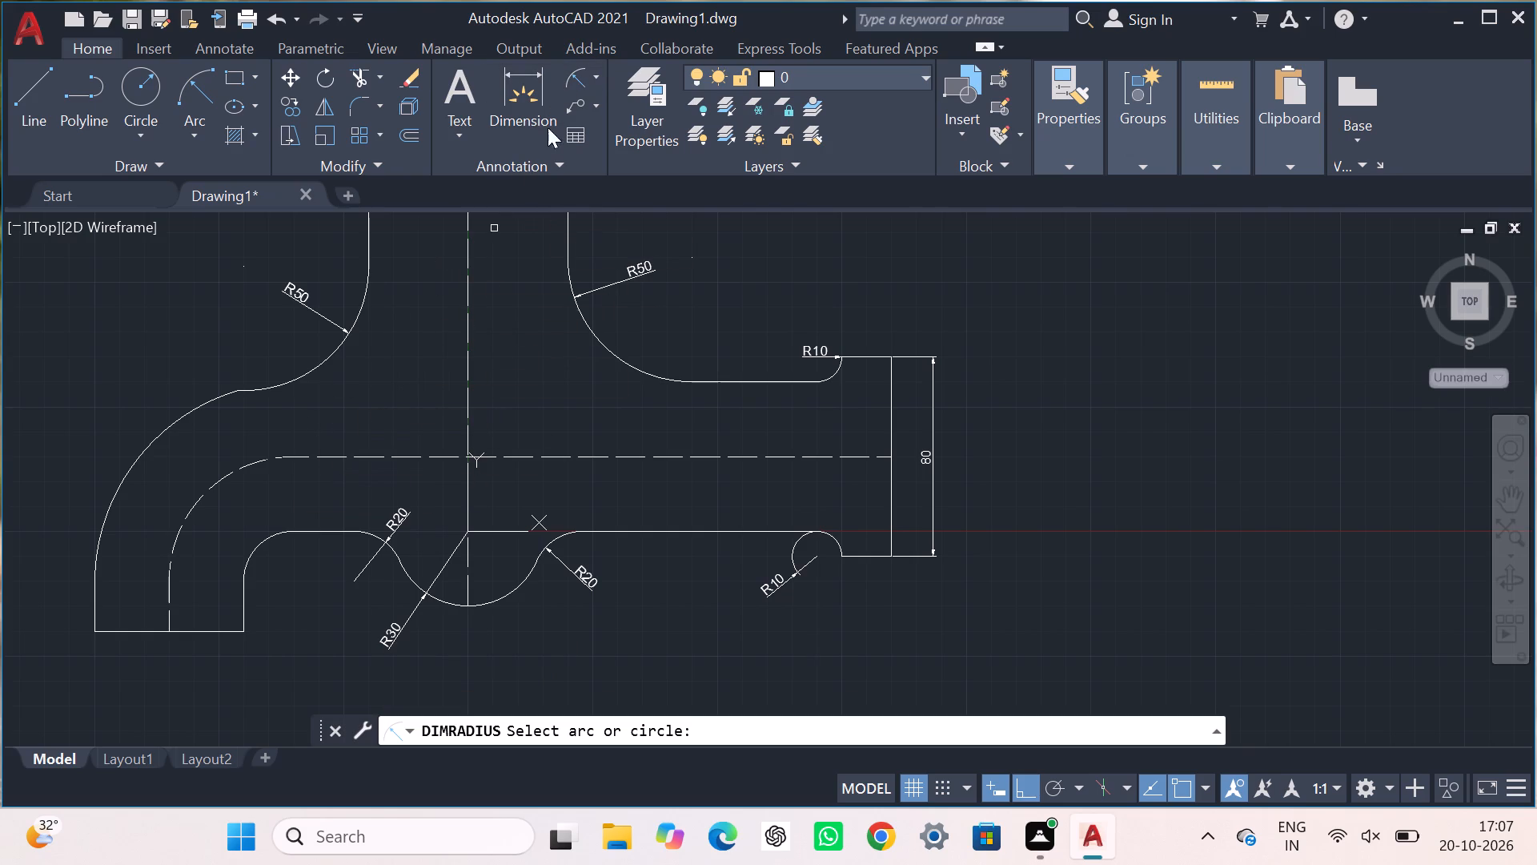
pyautogui.click(576, 78)
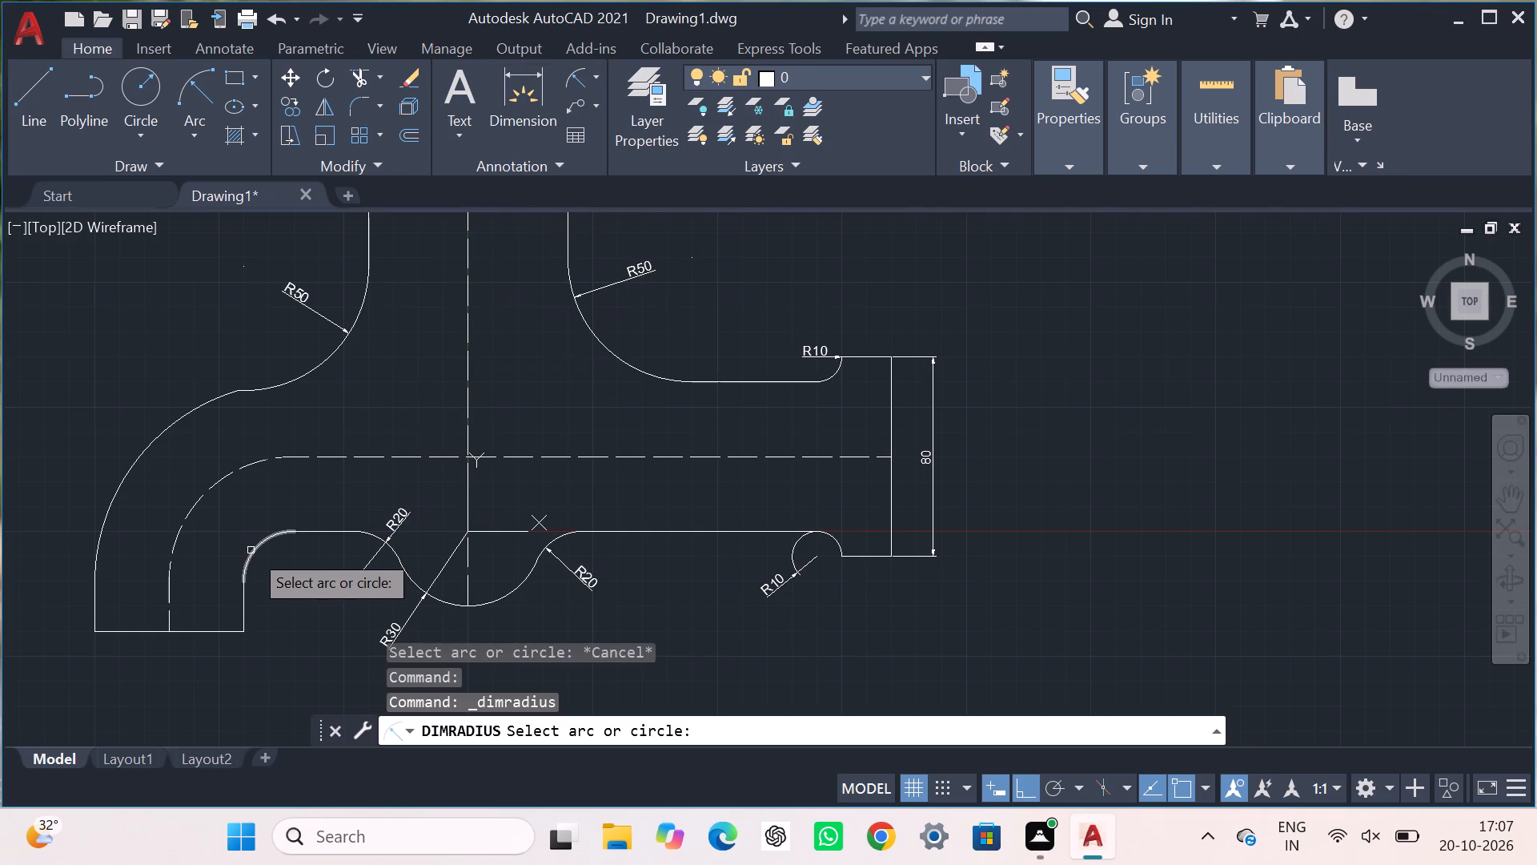
pyautogui.click(251, 550)
pyautogui.click(285, 569)
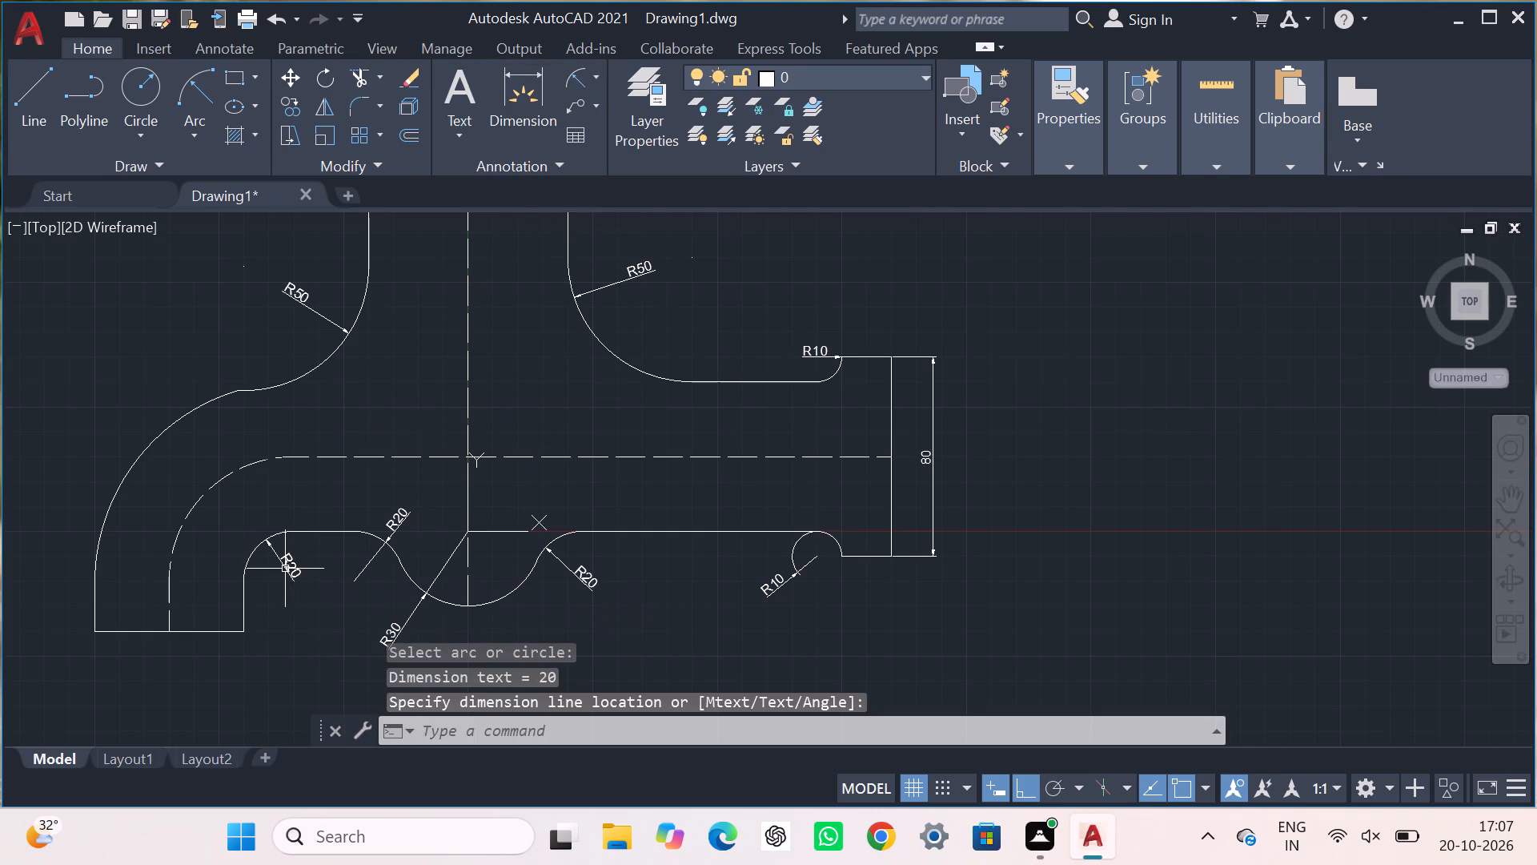
# Add a radius dimension to the spout's outer bend arc, with the text outside the bend.
pyautogui.click(568, 70)
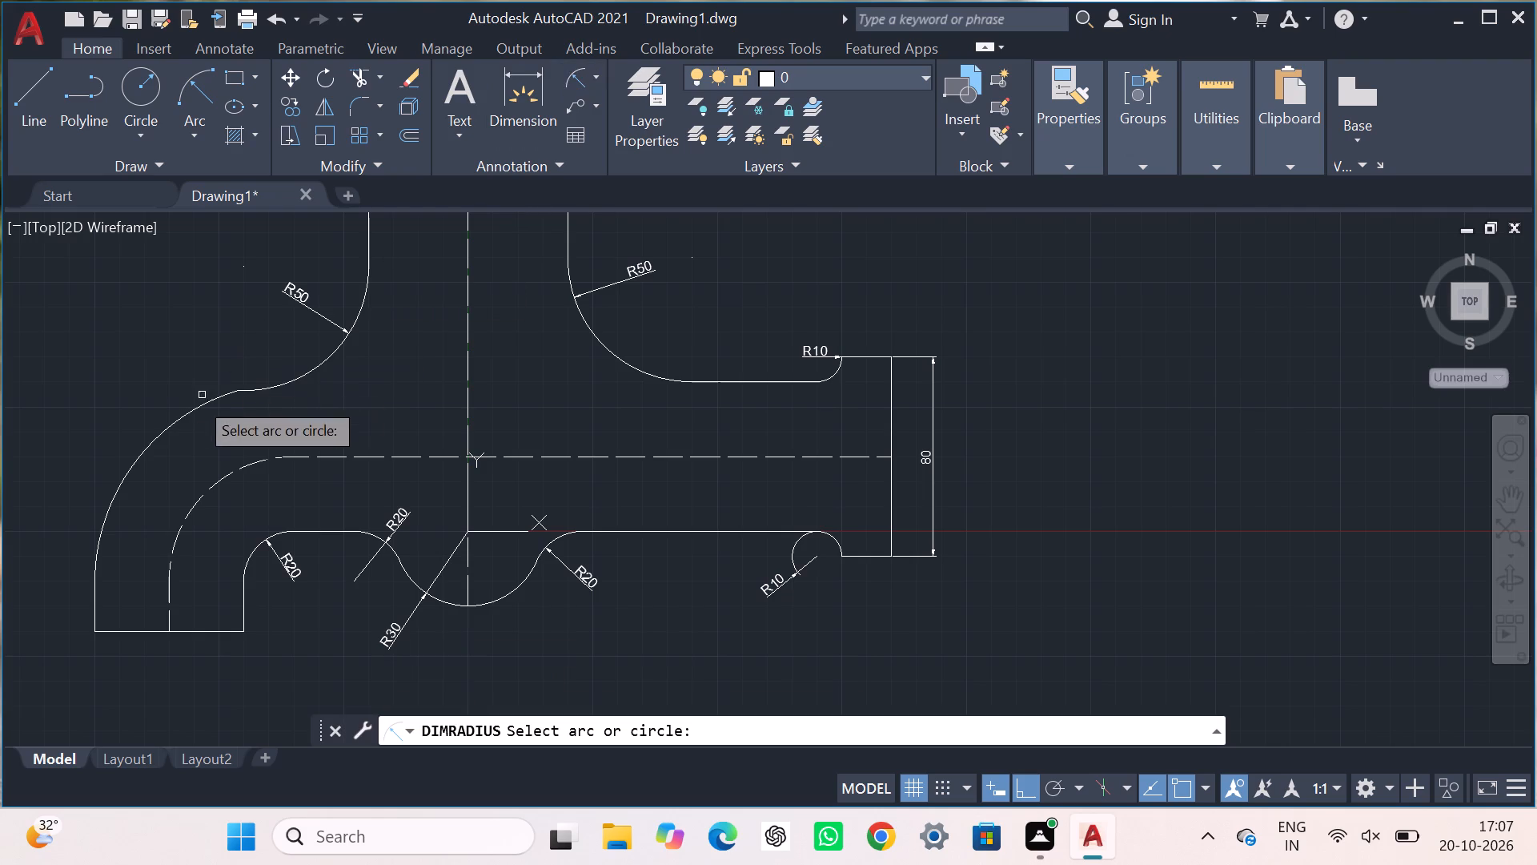
pyautogui.click(178, 420)
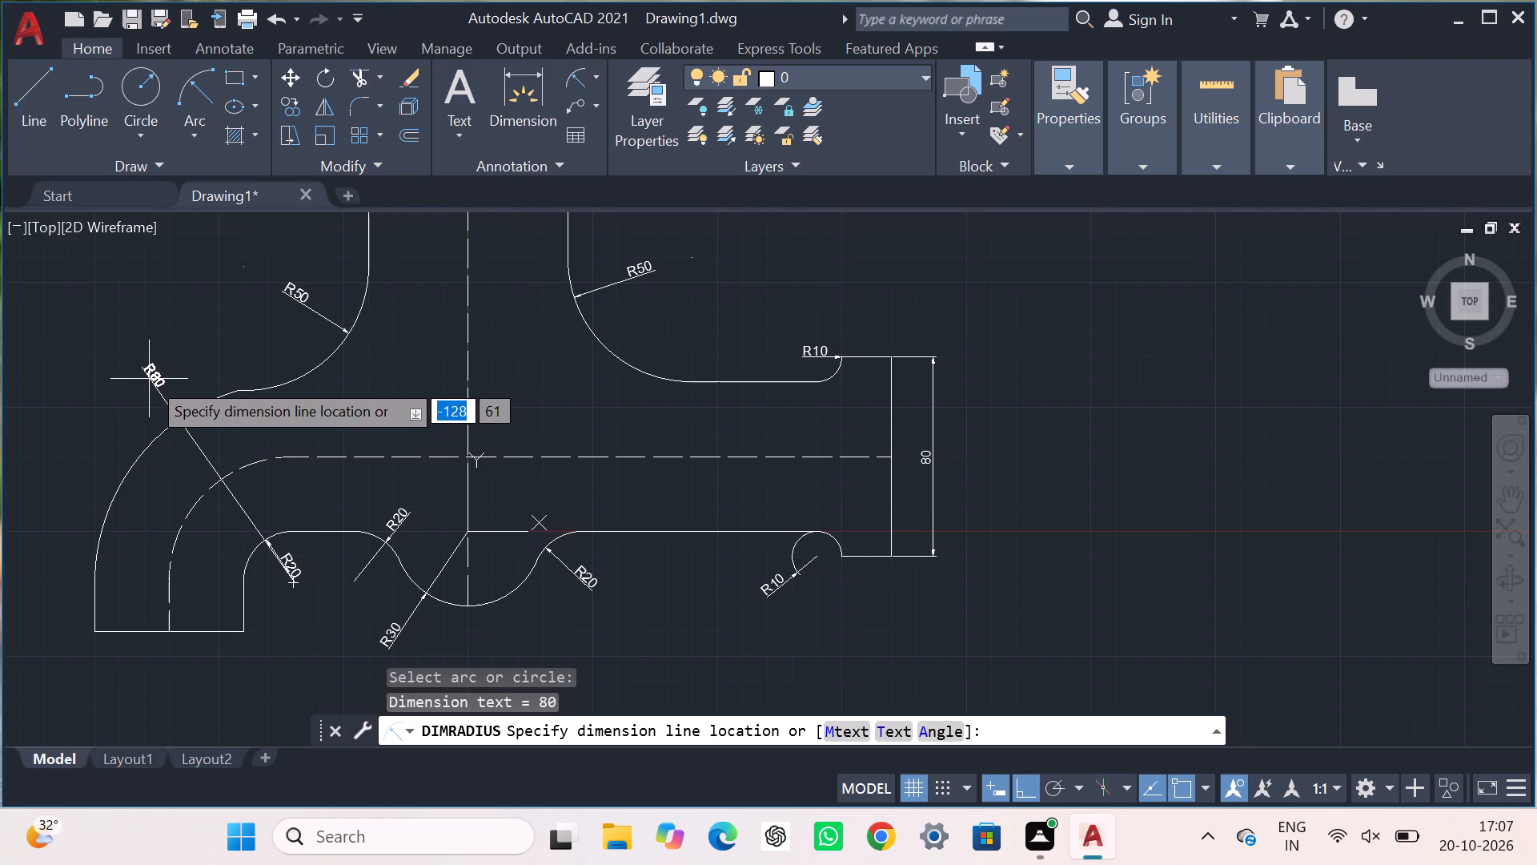
pyautogui.click(147, 379)
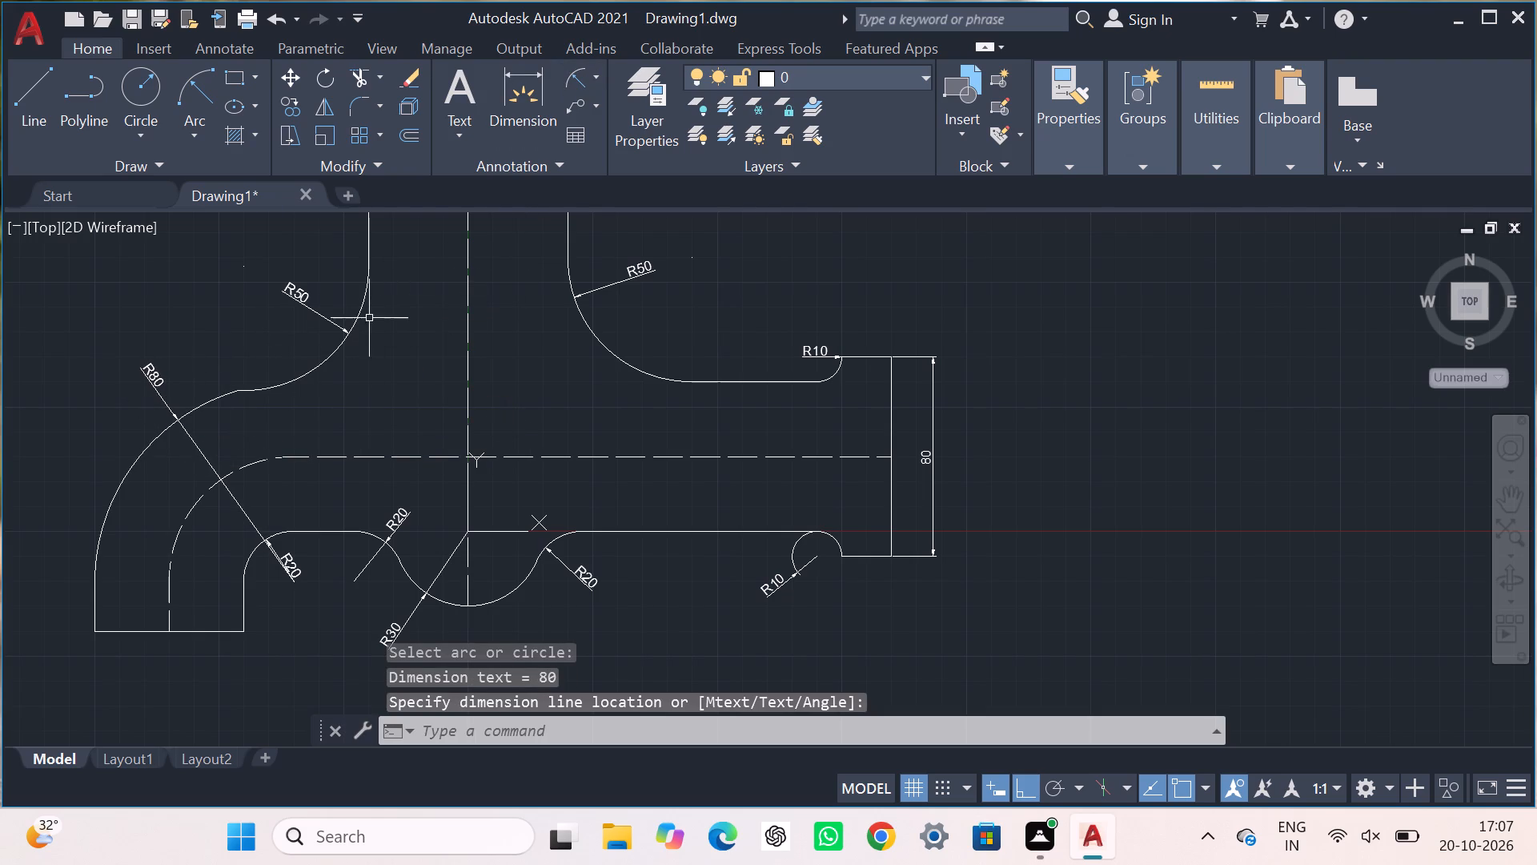
# Move the outer bend's radius dimension text down and to the left, keeping it just outside the arc.
pyautogui.moveTo(153, 377); pyautogui.dragTo(134, 401)
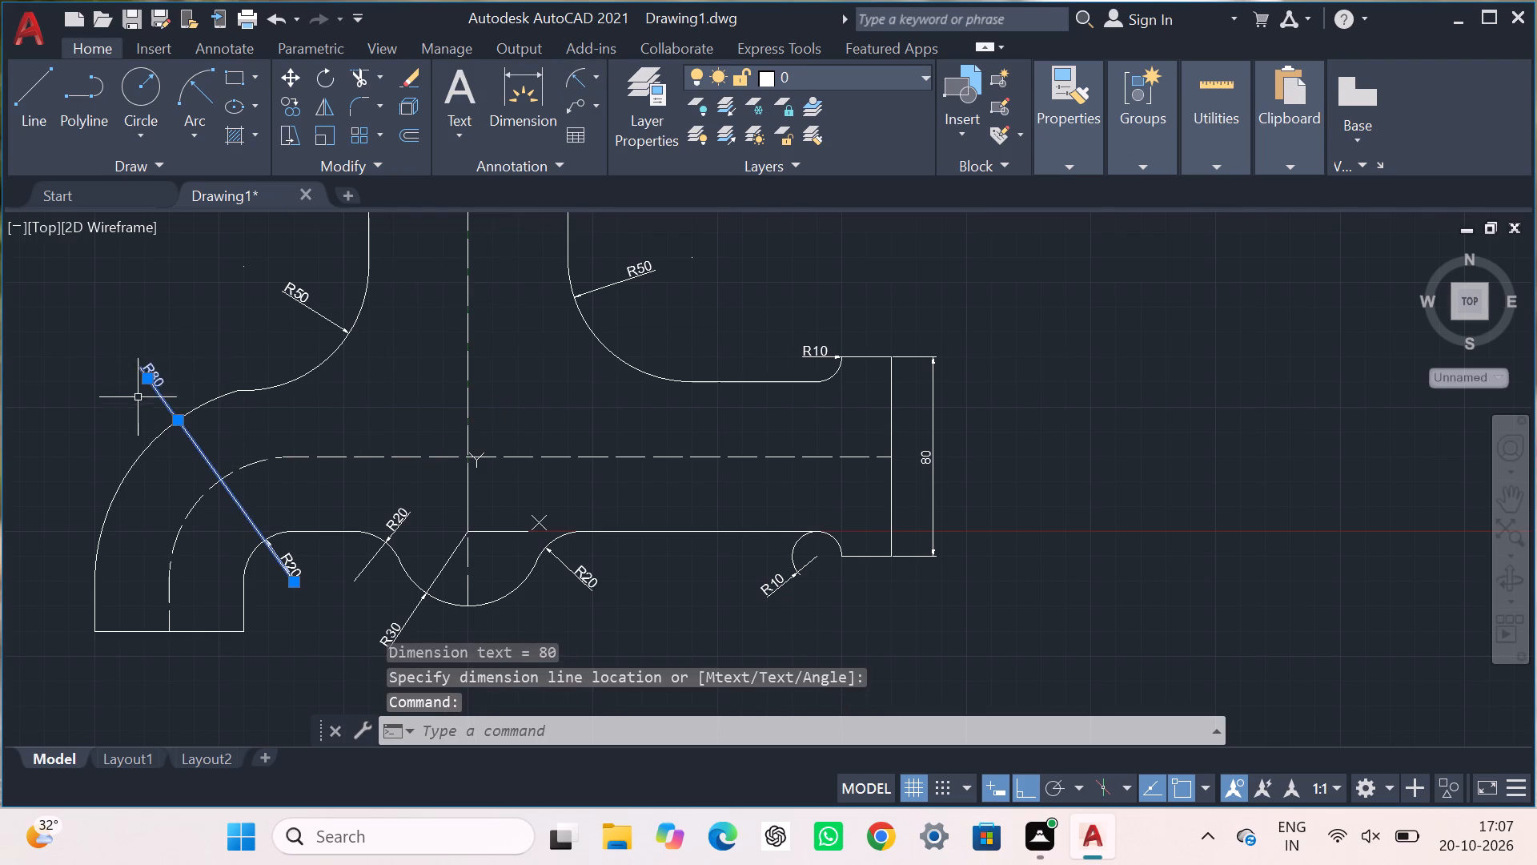
pyautogui.click(154, 376)
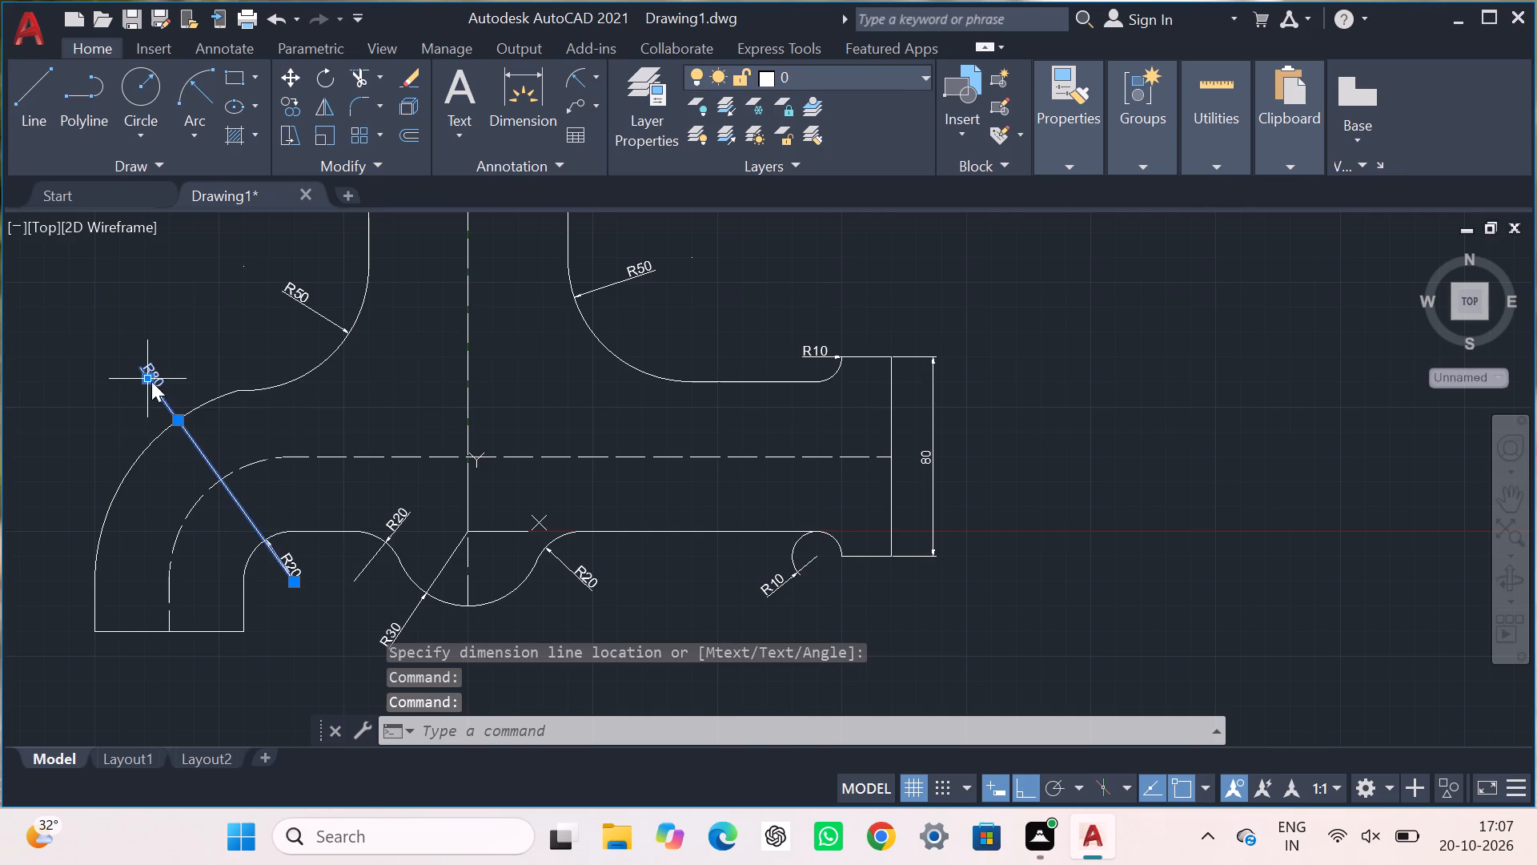
pyautogui.click(151, 381)
pyautogui.click(111, 424)
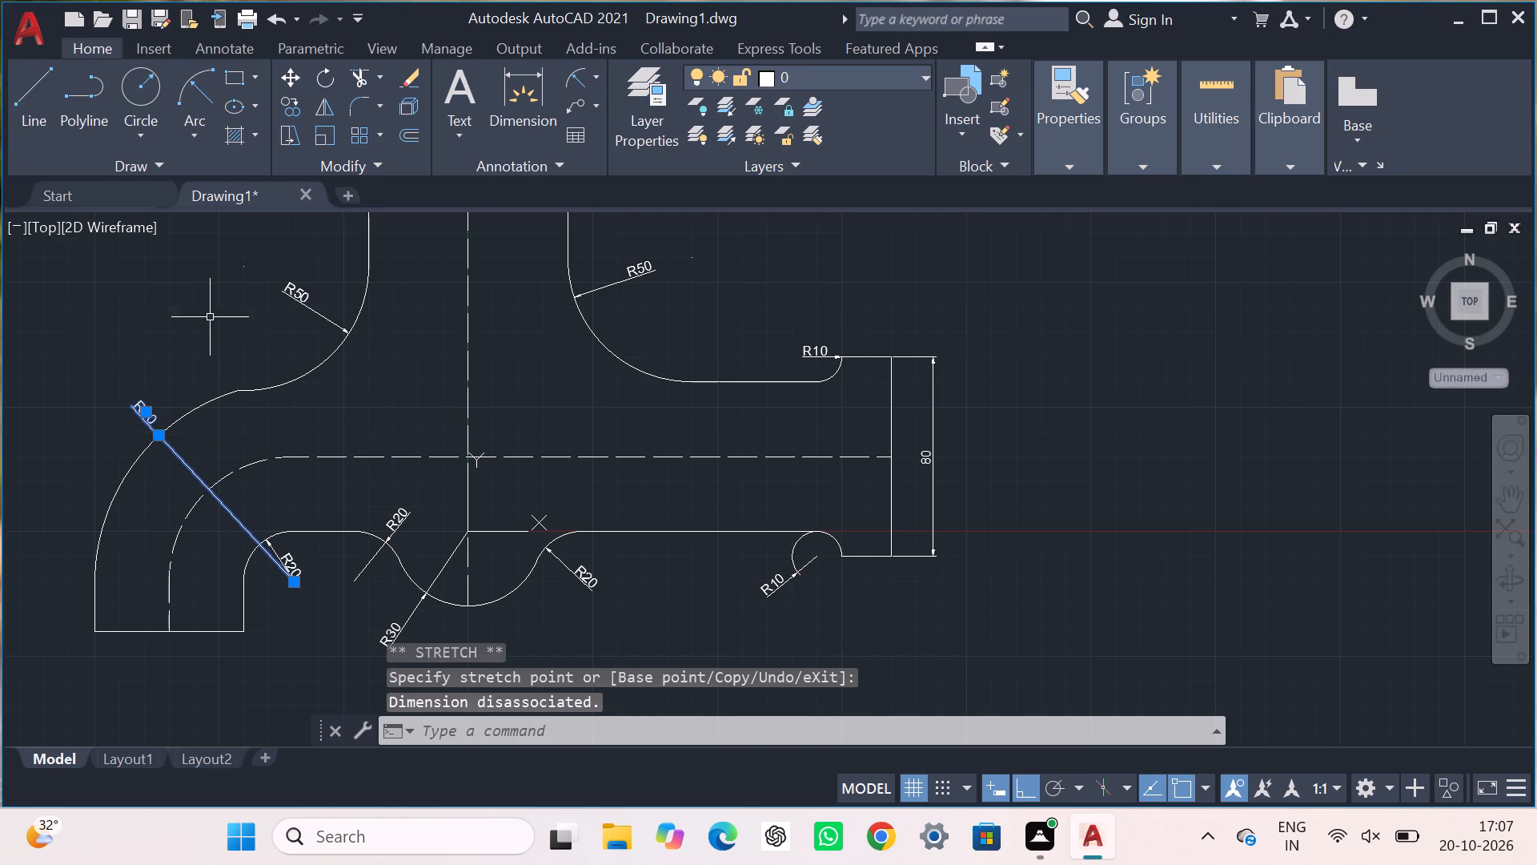
pyautogui.click(219, 304)
pyautogui.click(227, 299)
pyautogui.press('Escape')
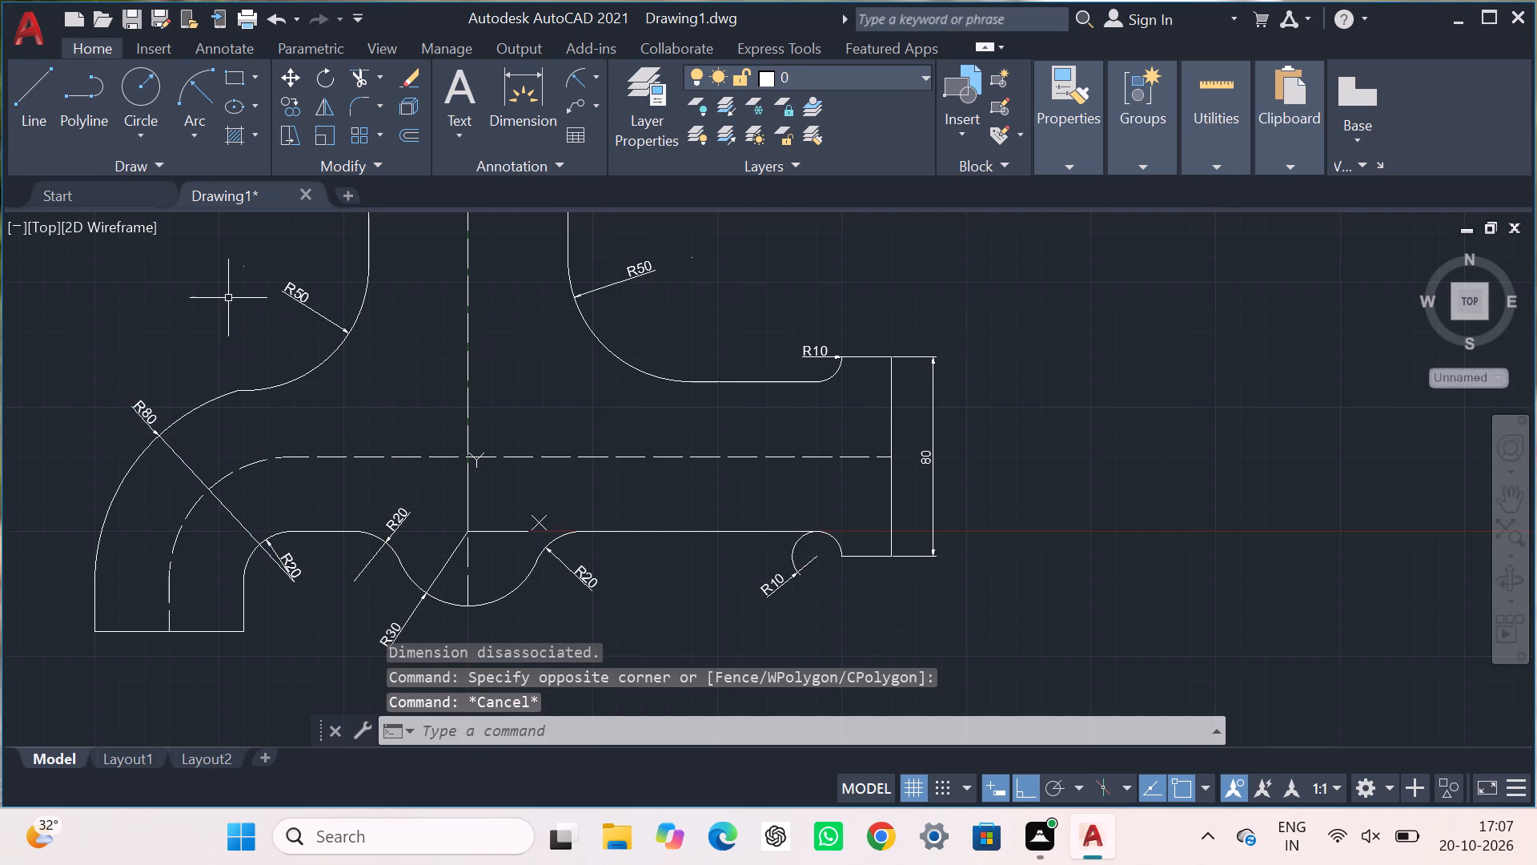
# Dimension the full width of the spout's open end, with the dimension line just below it.
pyautogui.click(588, 74)
pyautogui.click(594, 73)
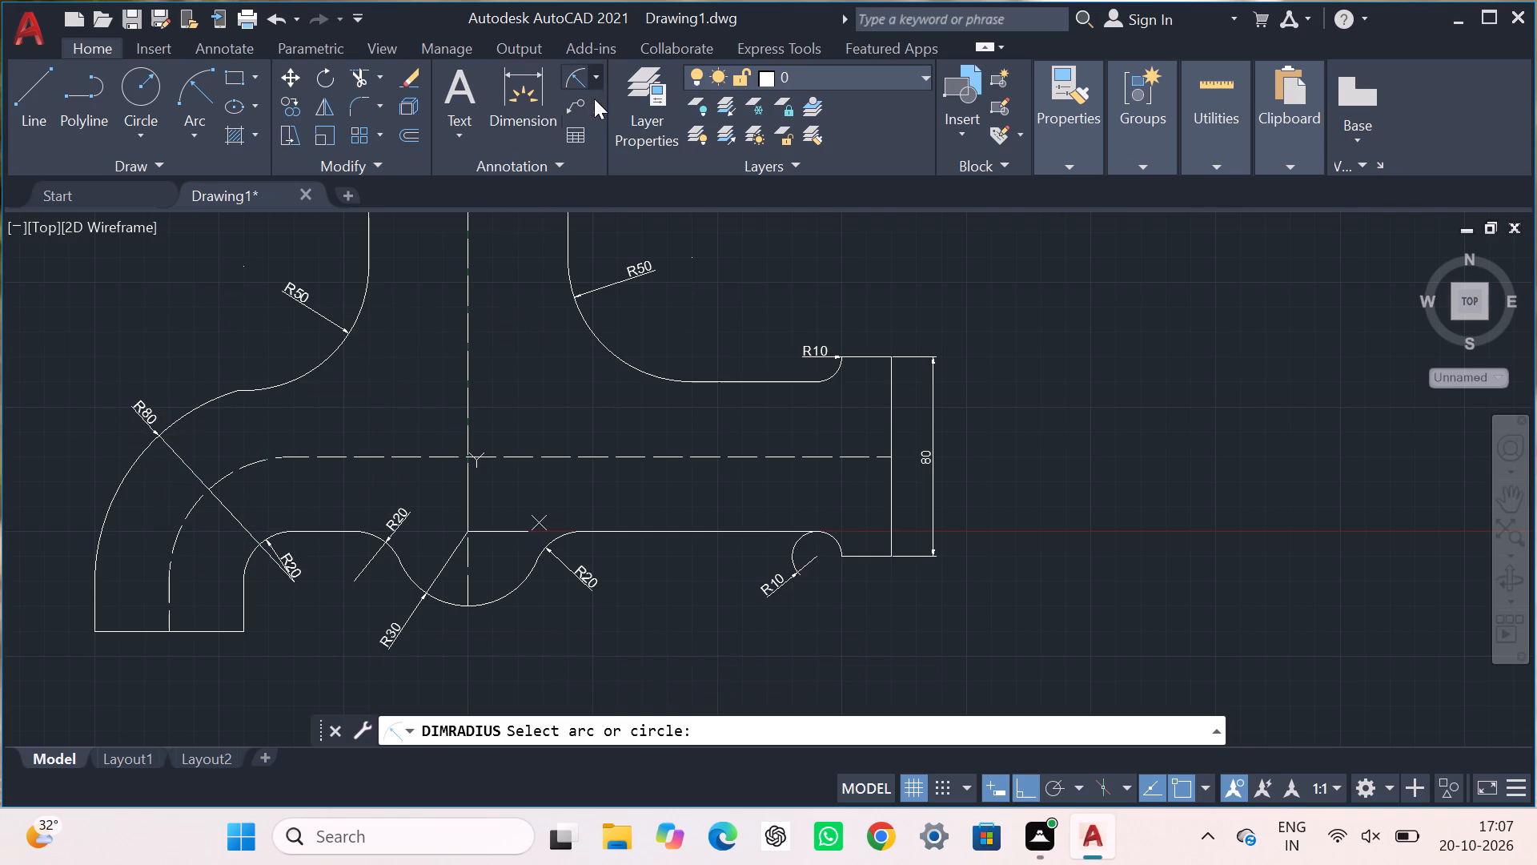
pyautogui.click(523, 89)
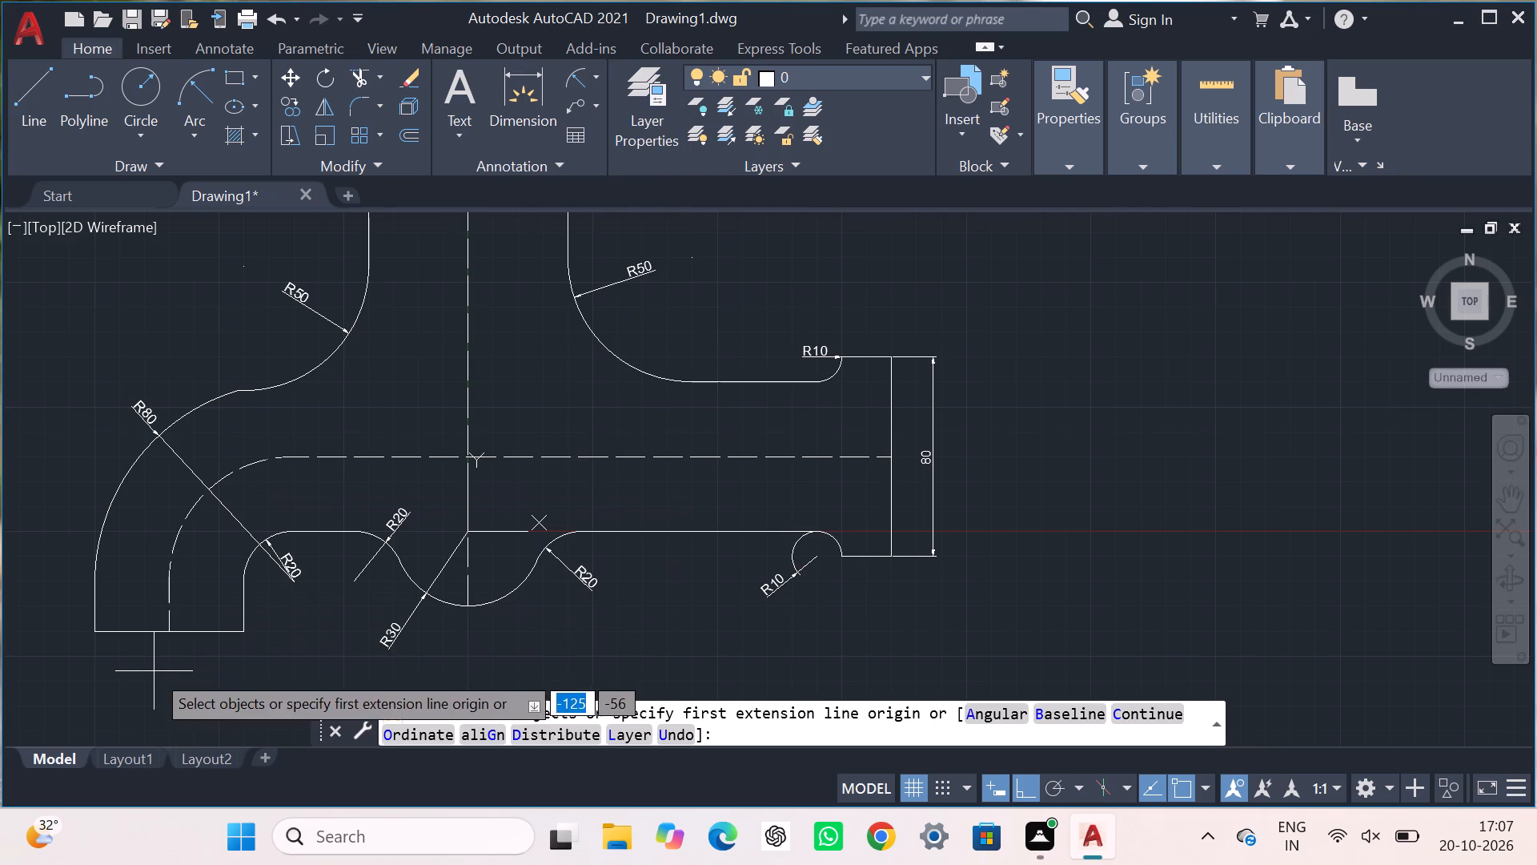
pyautogui.click(135, 630)
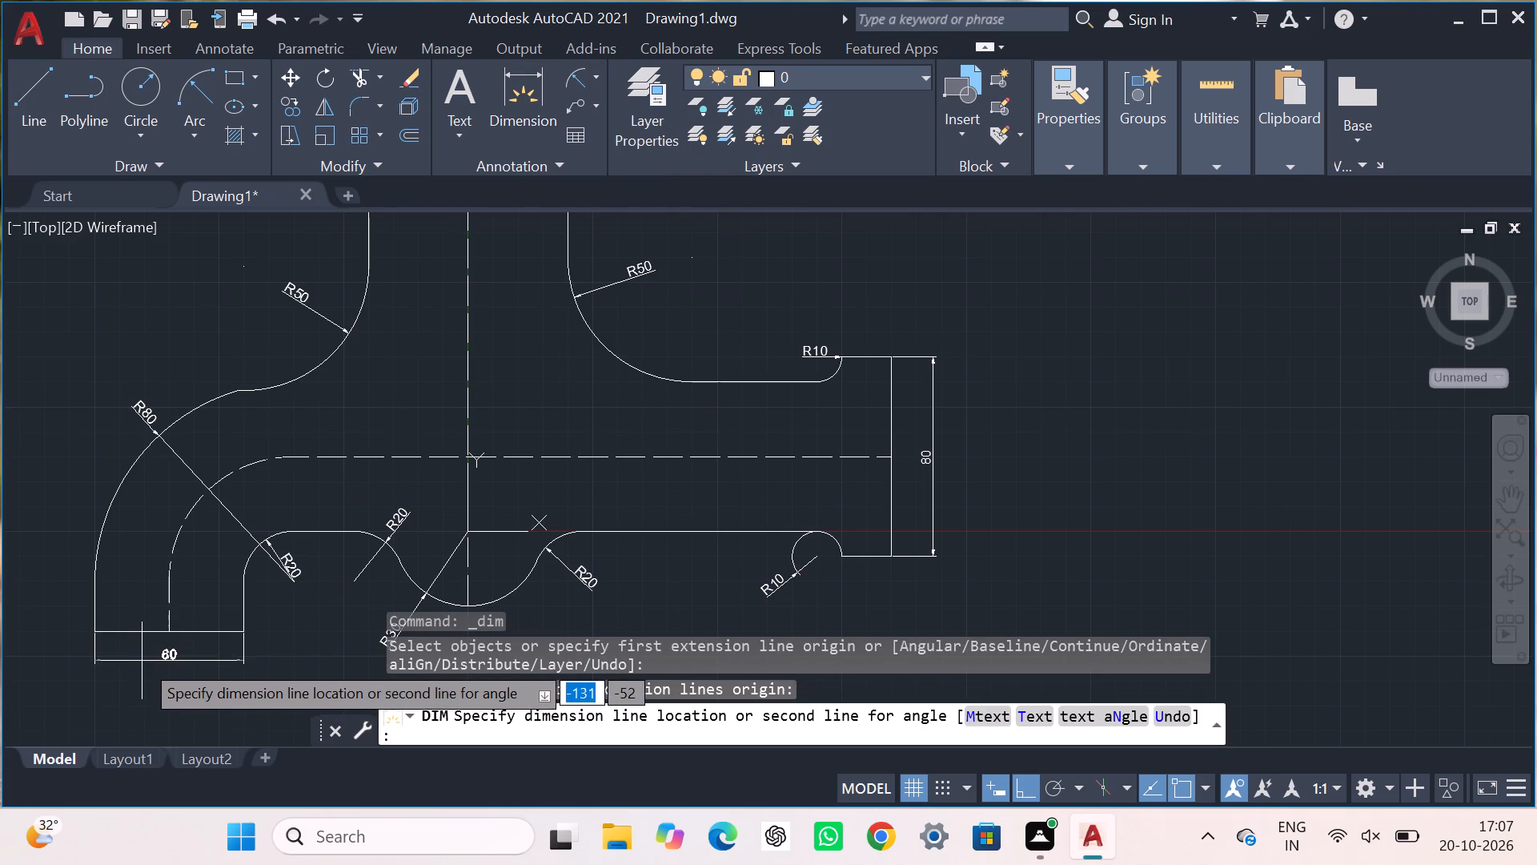
pyautogui.click(153, 668)
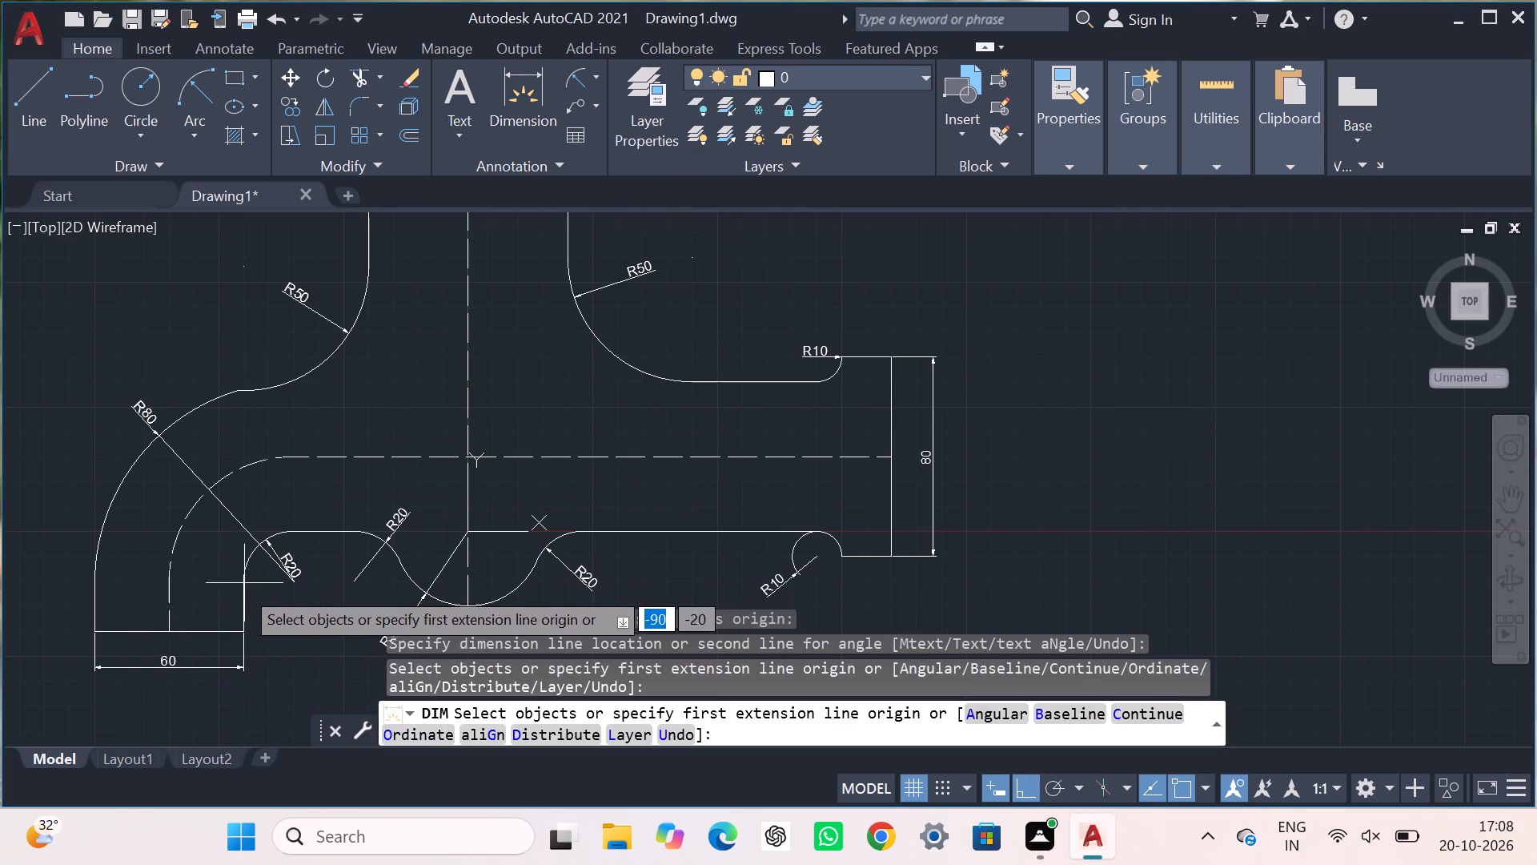
# Add a horizontal linear dimension from the spout's inner edge to the inner bend's upper end, in line with the spout width dimension.
pyautogui.click(591, 74)
pyautogui.click(608, 109)
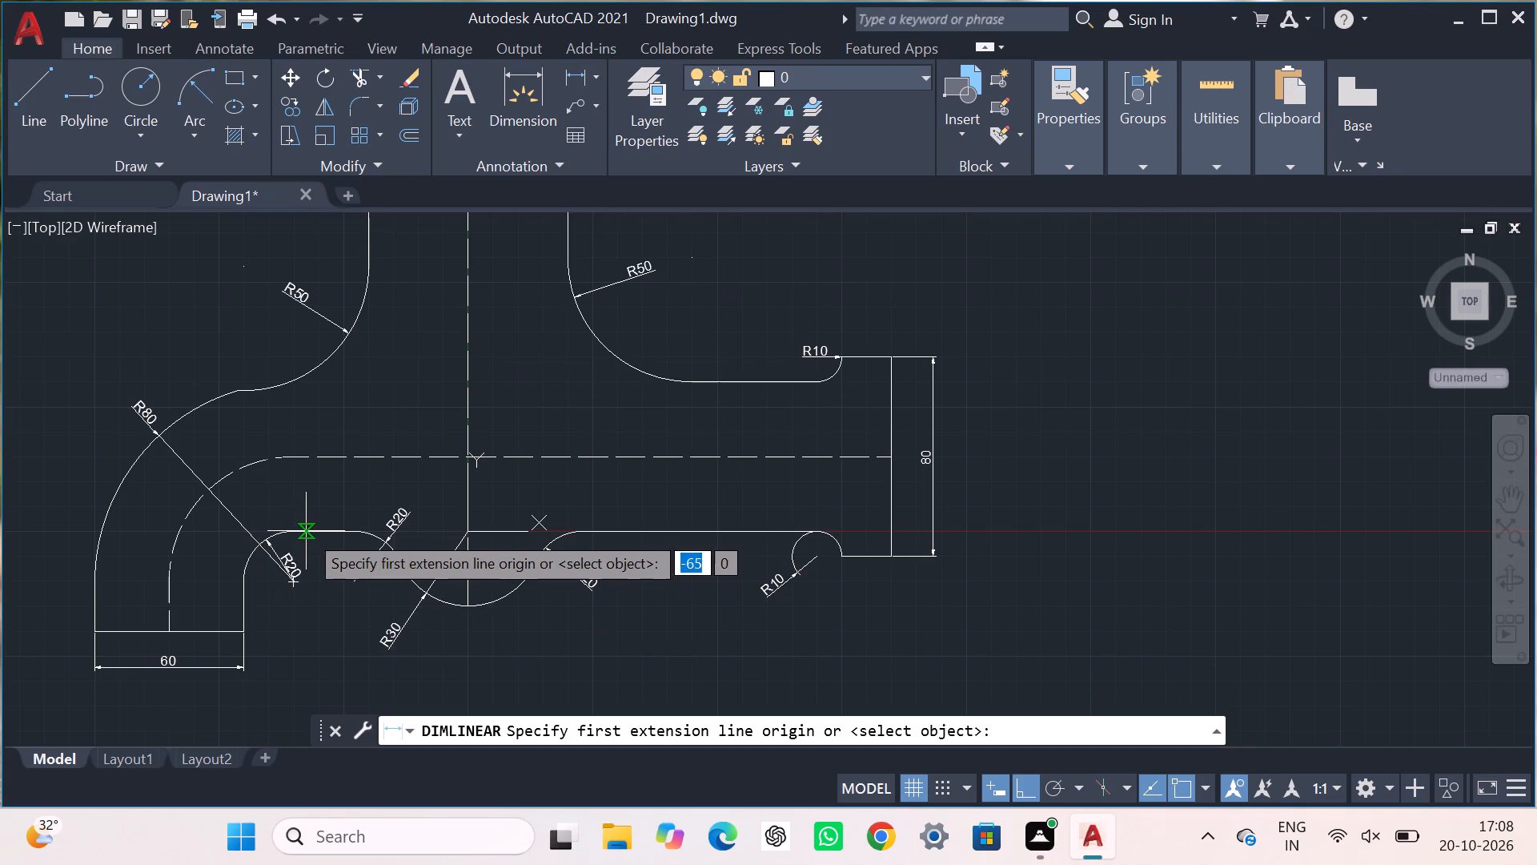
pyautogui.click(287, 531)
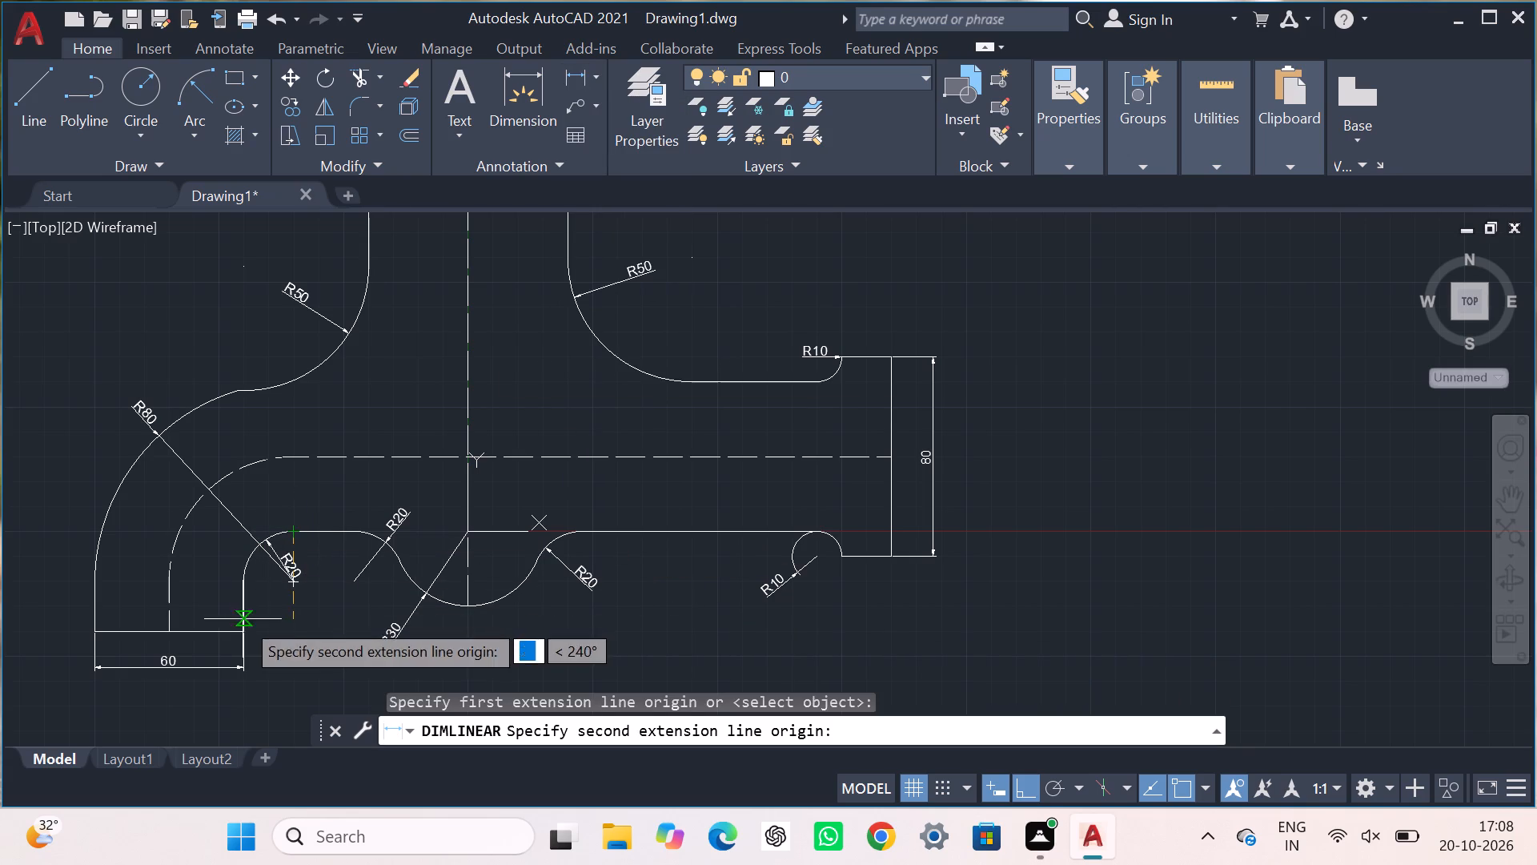
pyautogui.click(249, 588)
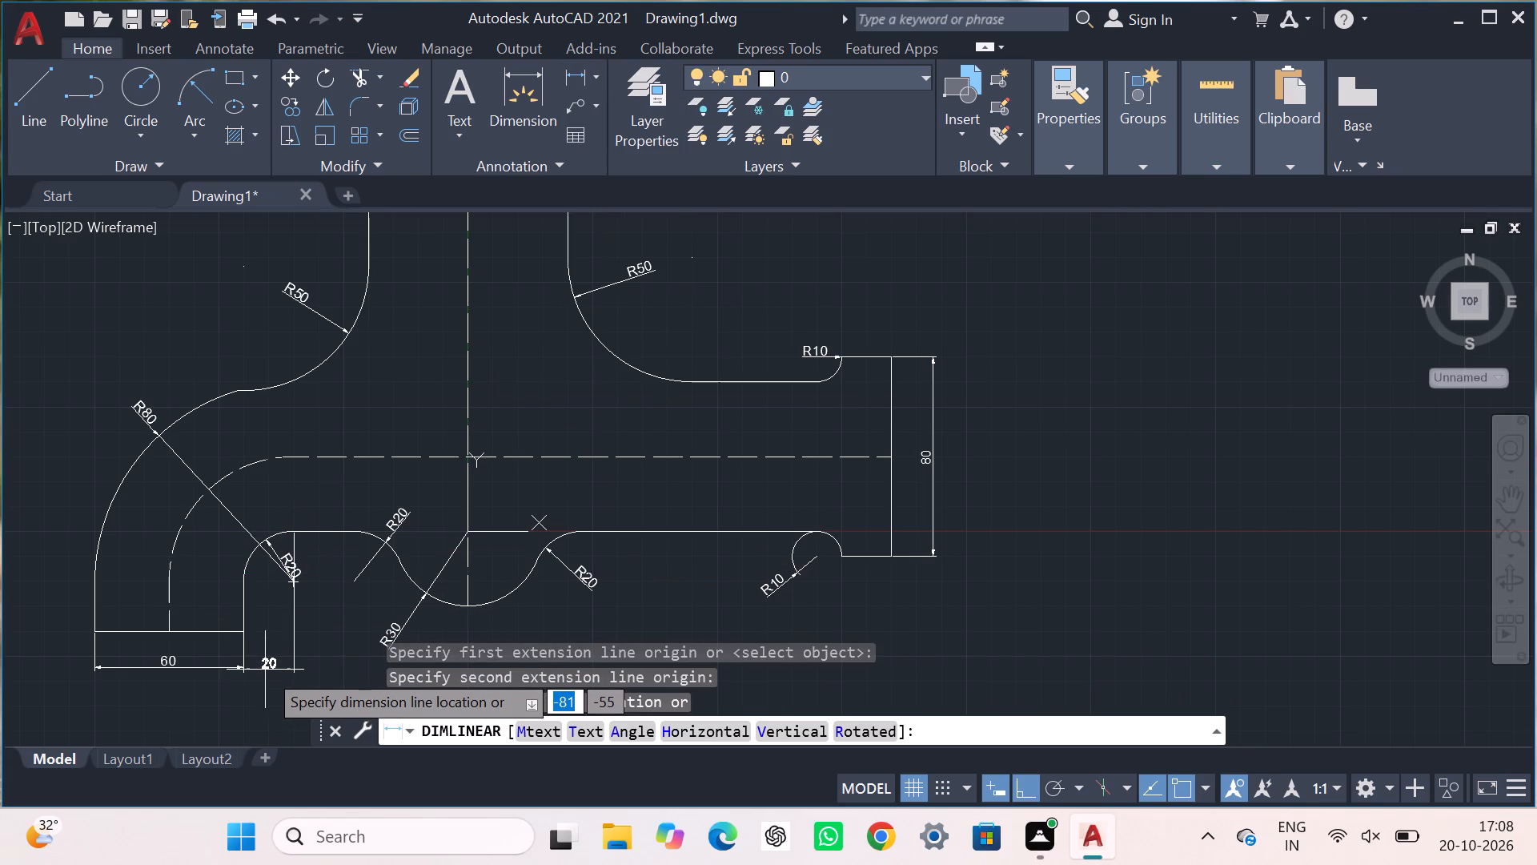
pyautogui.click(265, 667)
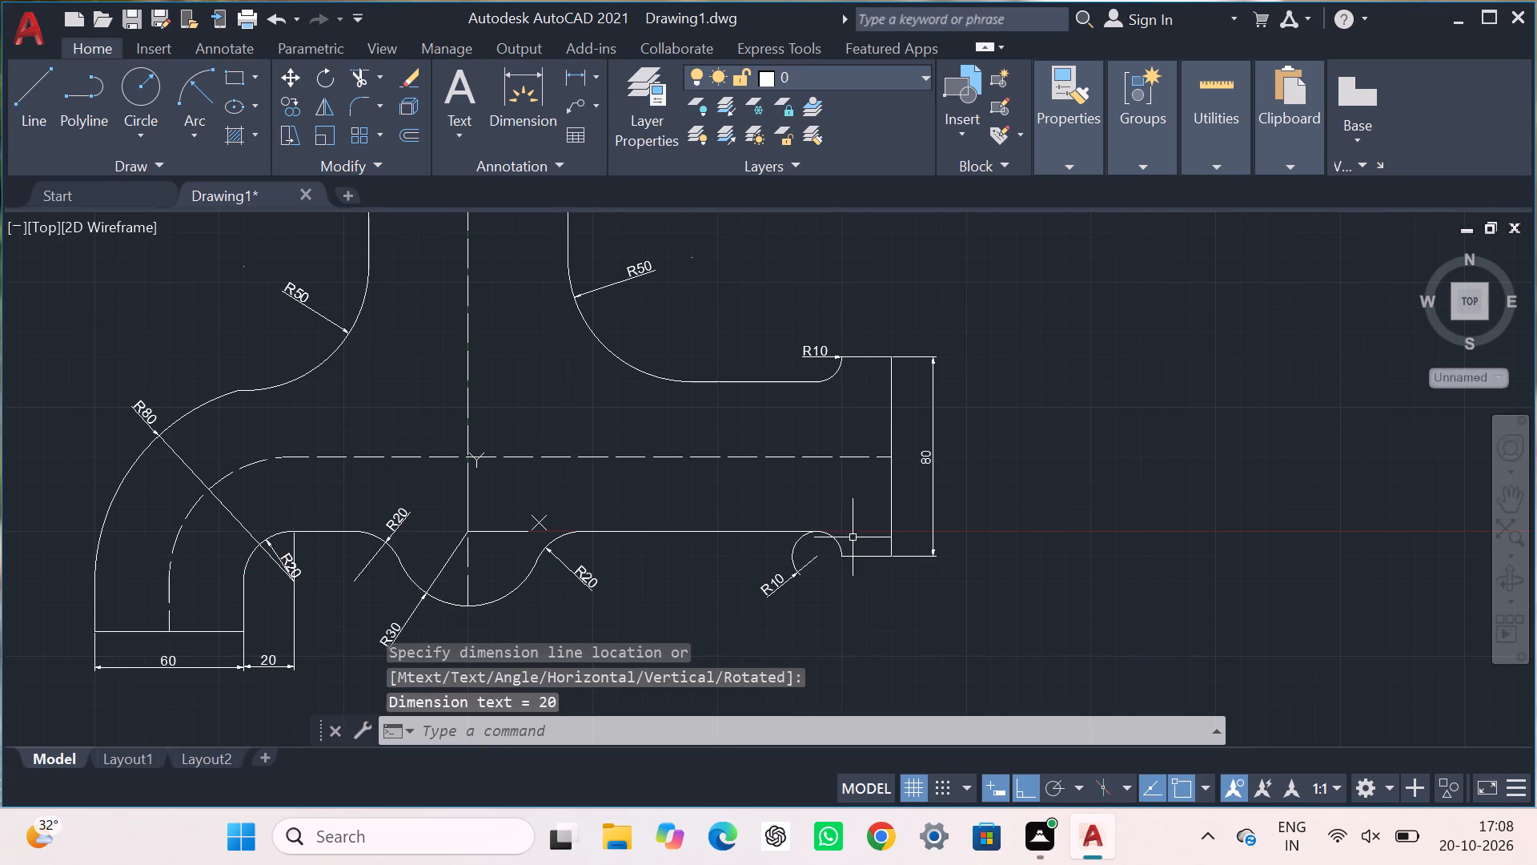
# Add a linear dimension to the length of the right flange's bottom edge, placed just below it.
pyautogui.click(857, 557)
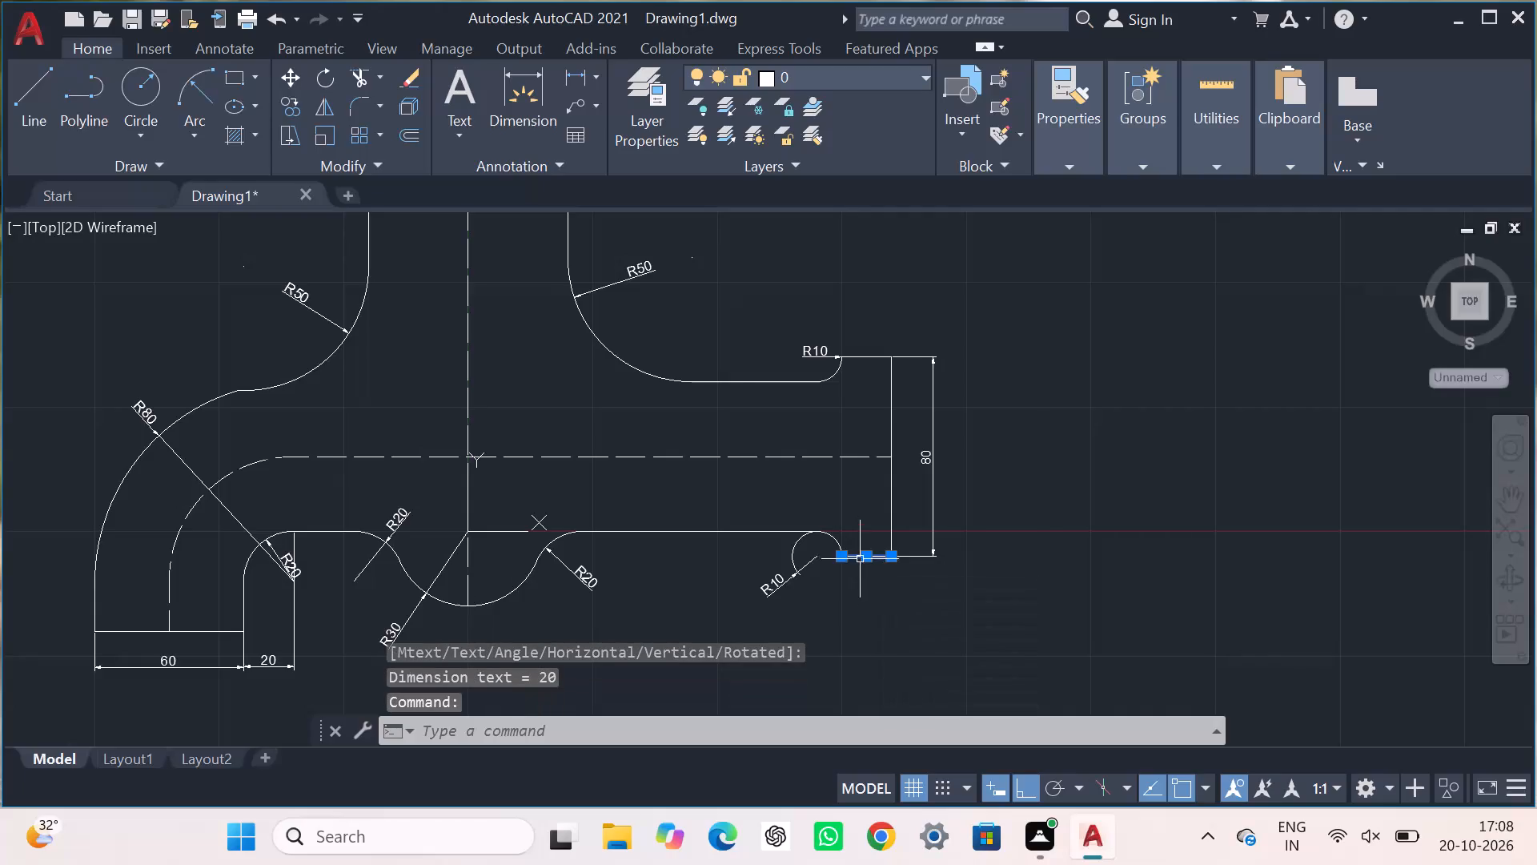
pyautogui.click(576, 73)
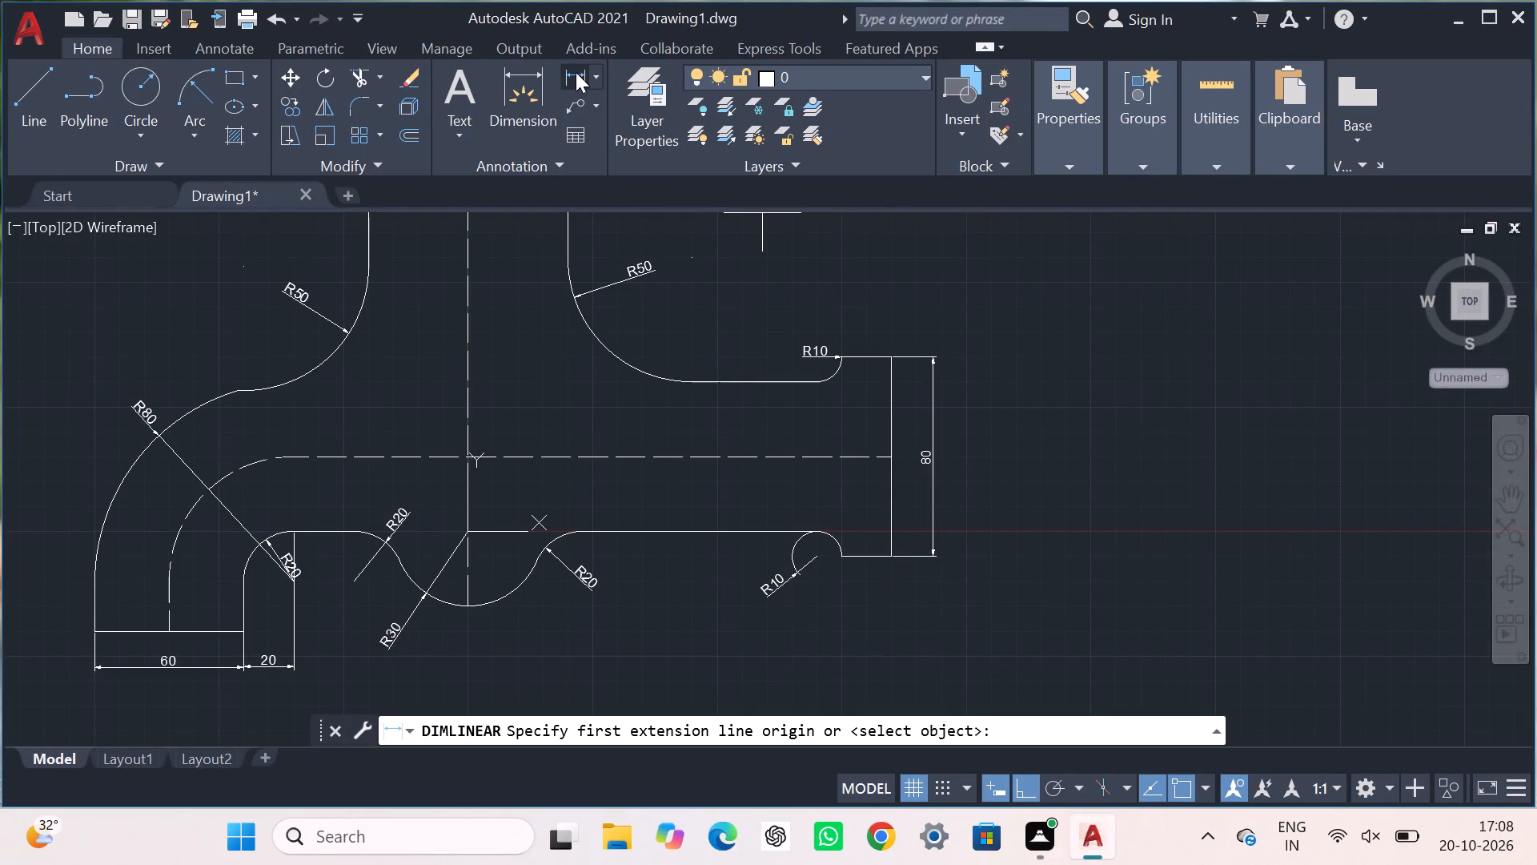
pyautogui.click(514, 82)
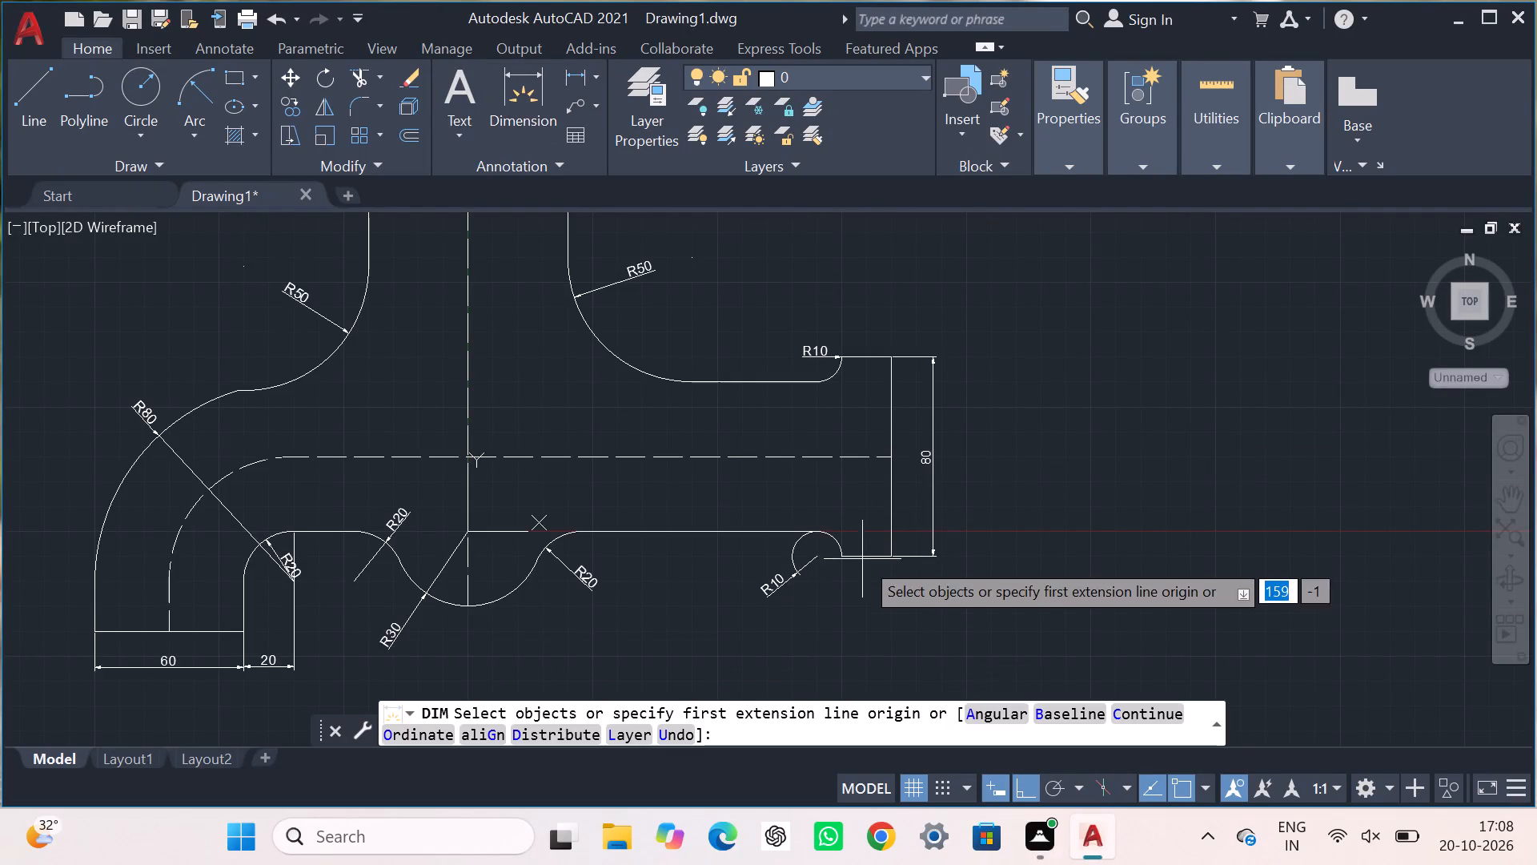
pyautogui.click(529, 99)
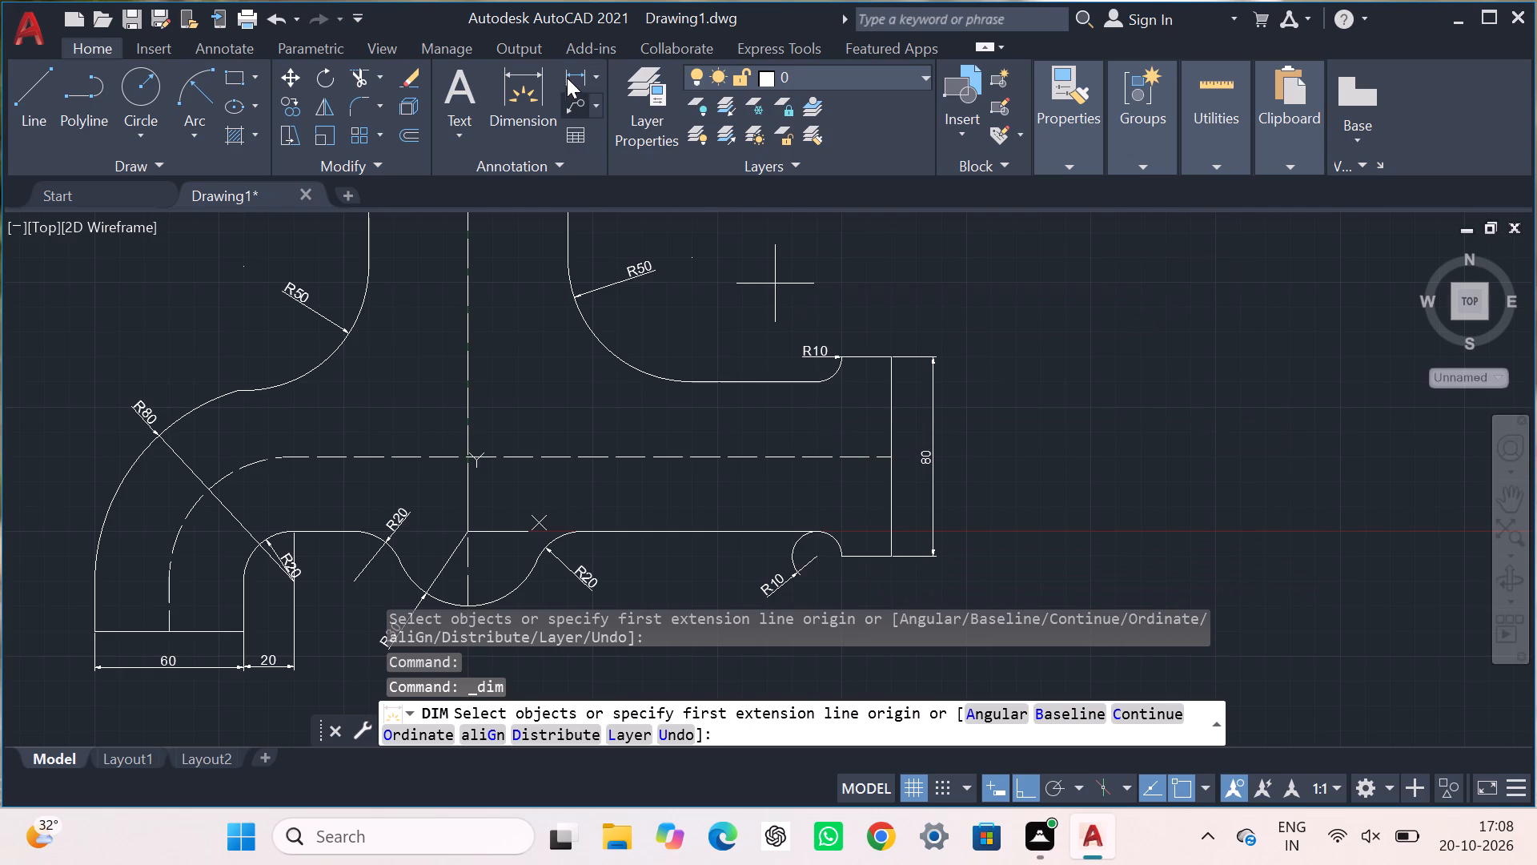
pyautogui.click(567, 78)
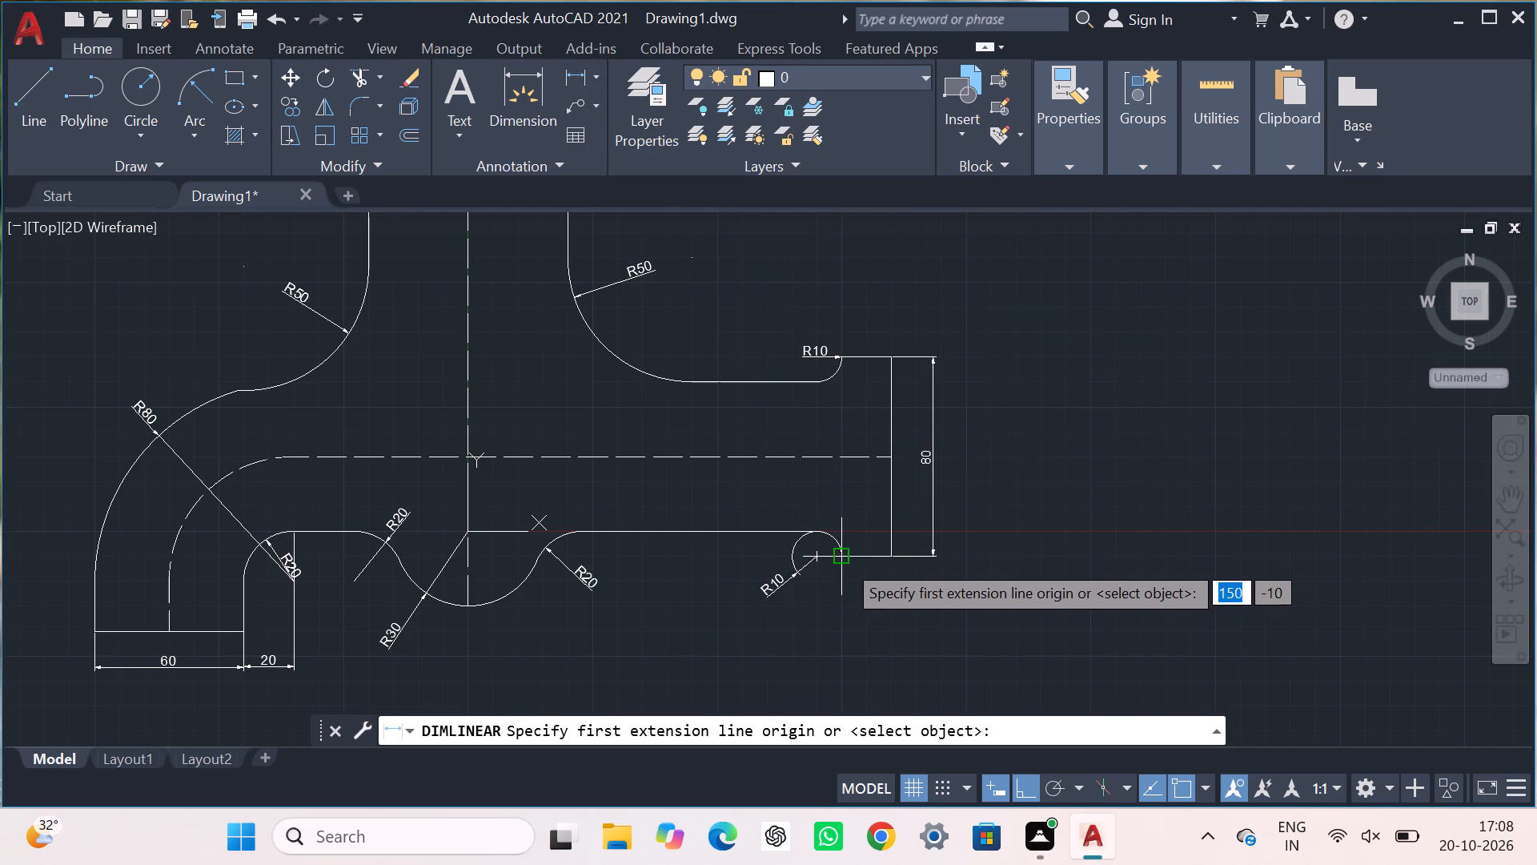
pyautogui.click(844, 561)
pyautogui.click(887, 554)
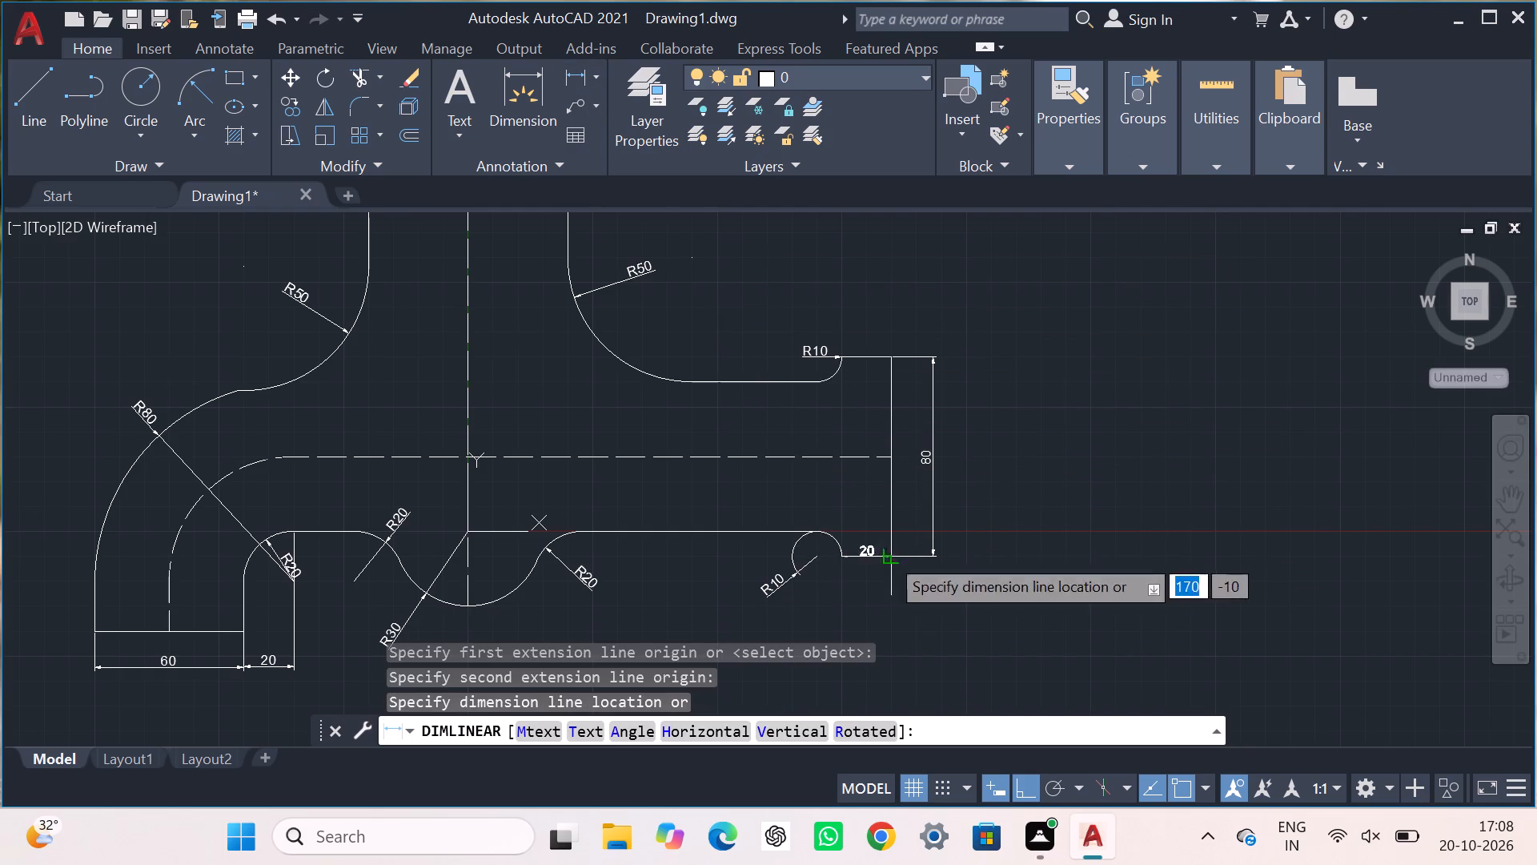
pyautogui.click(862, 583)
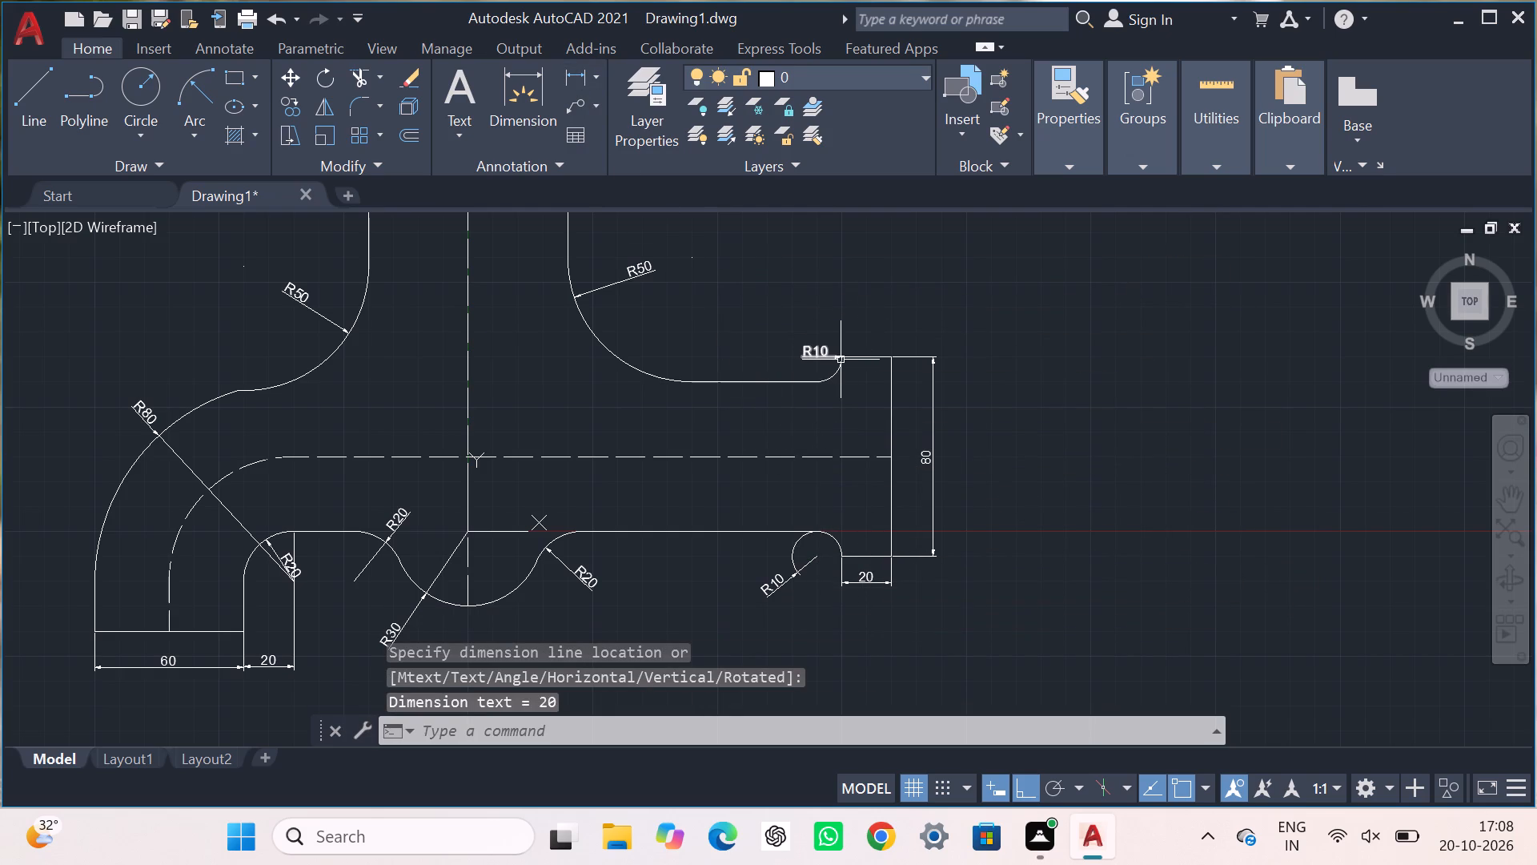
# Add a linear dimension to the length of the right flange's top edge, placed just above it.
pyautogui.click(567, 74)
pyautogui.click(849, 359)
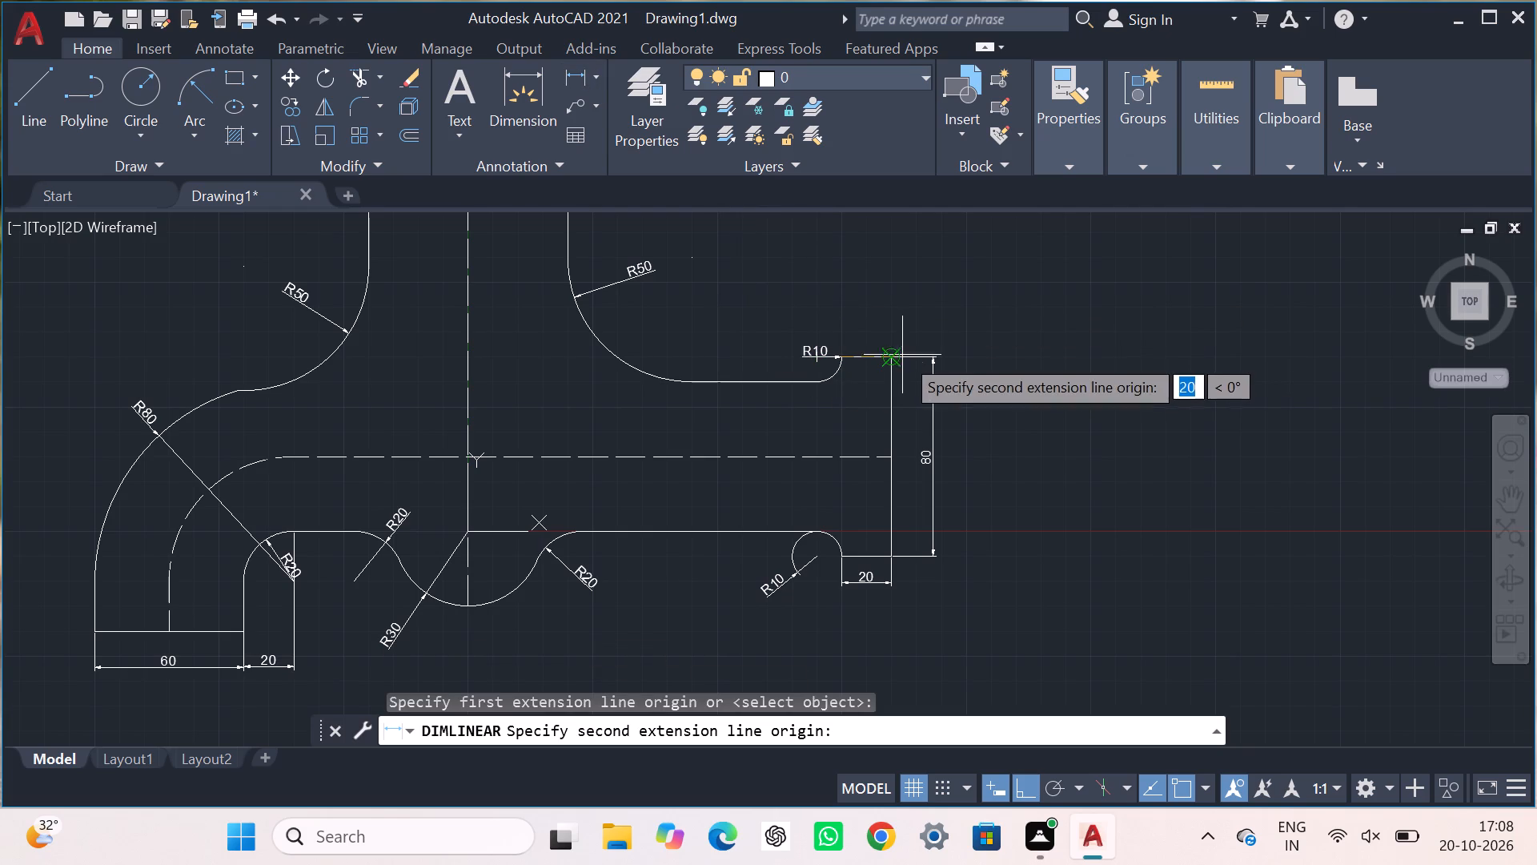
pyautogui.click(887, 361)
pyautogui.click(880, 336)
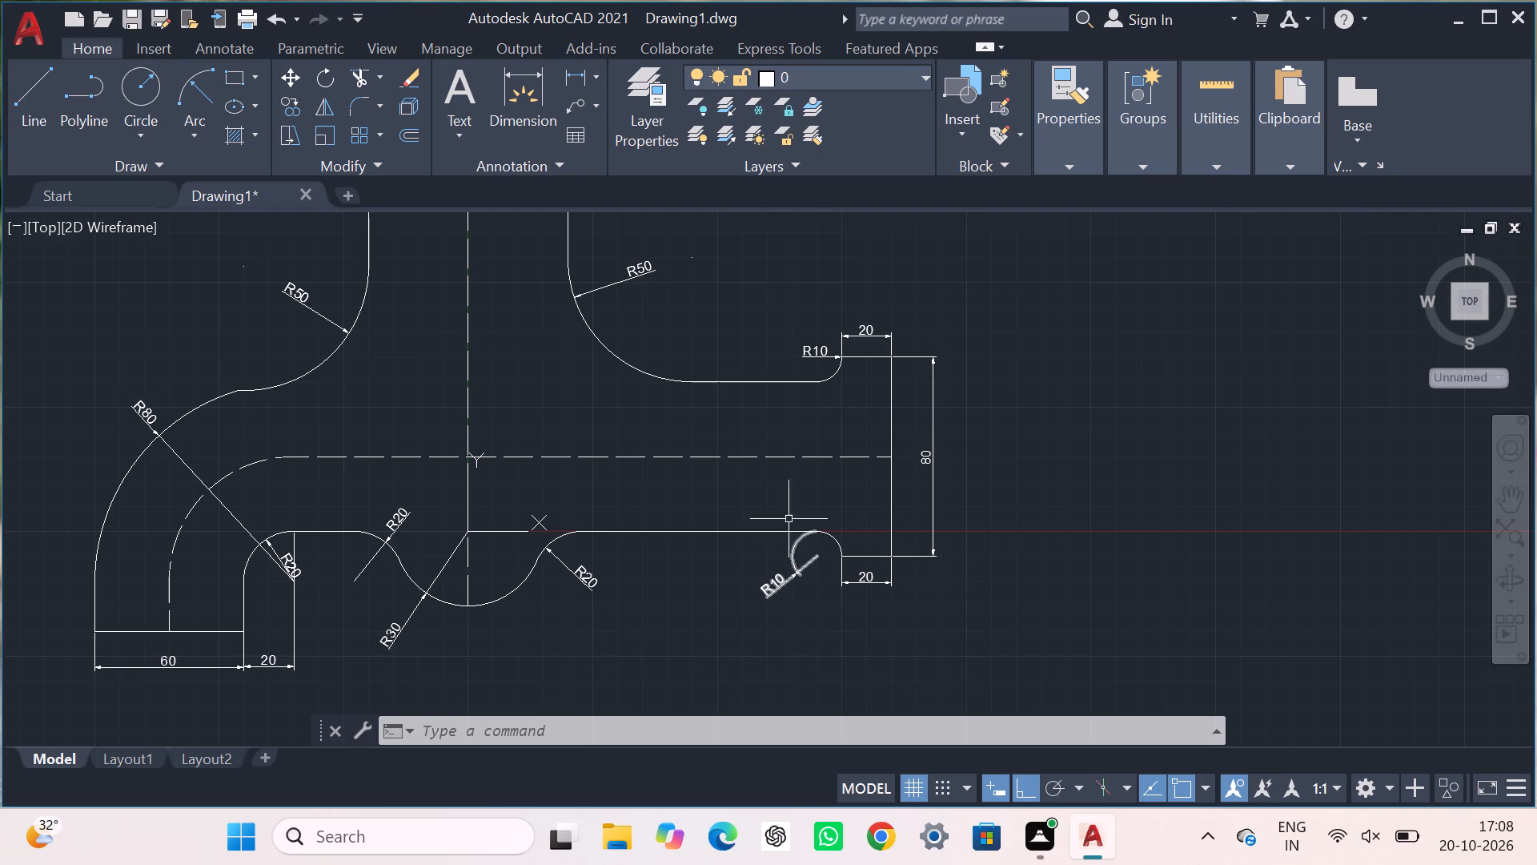
# Add a vertical linear dimension between the horizontal pipe's upper and lower edges, placed between the flange face and the flange height dimension.
pyautogui.click(568, 62)
pyautogui.click(571, 76)
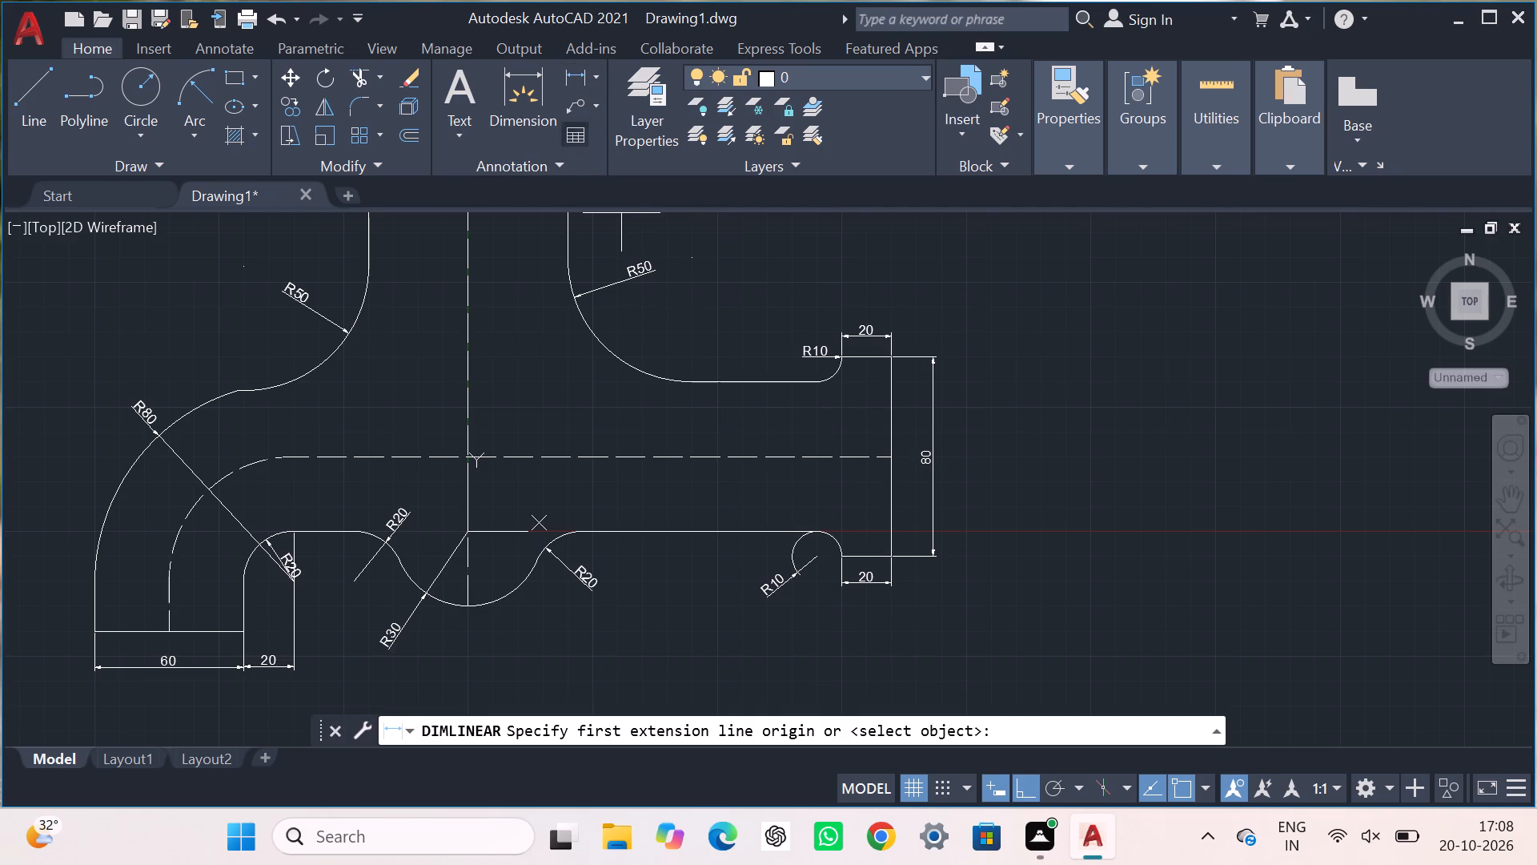
pyautogui.click(776, 382)
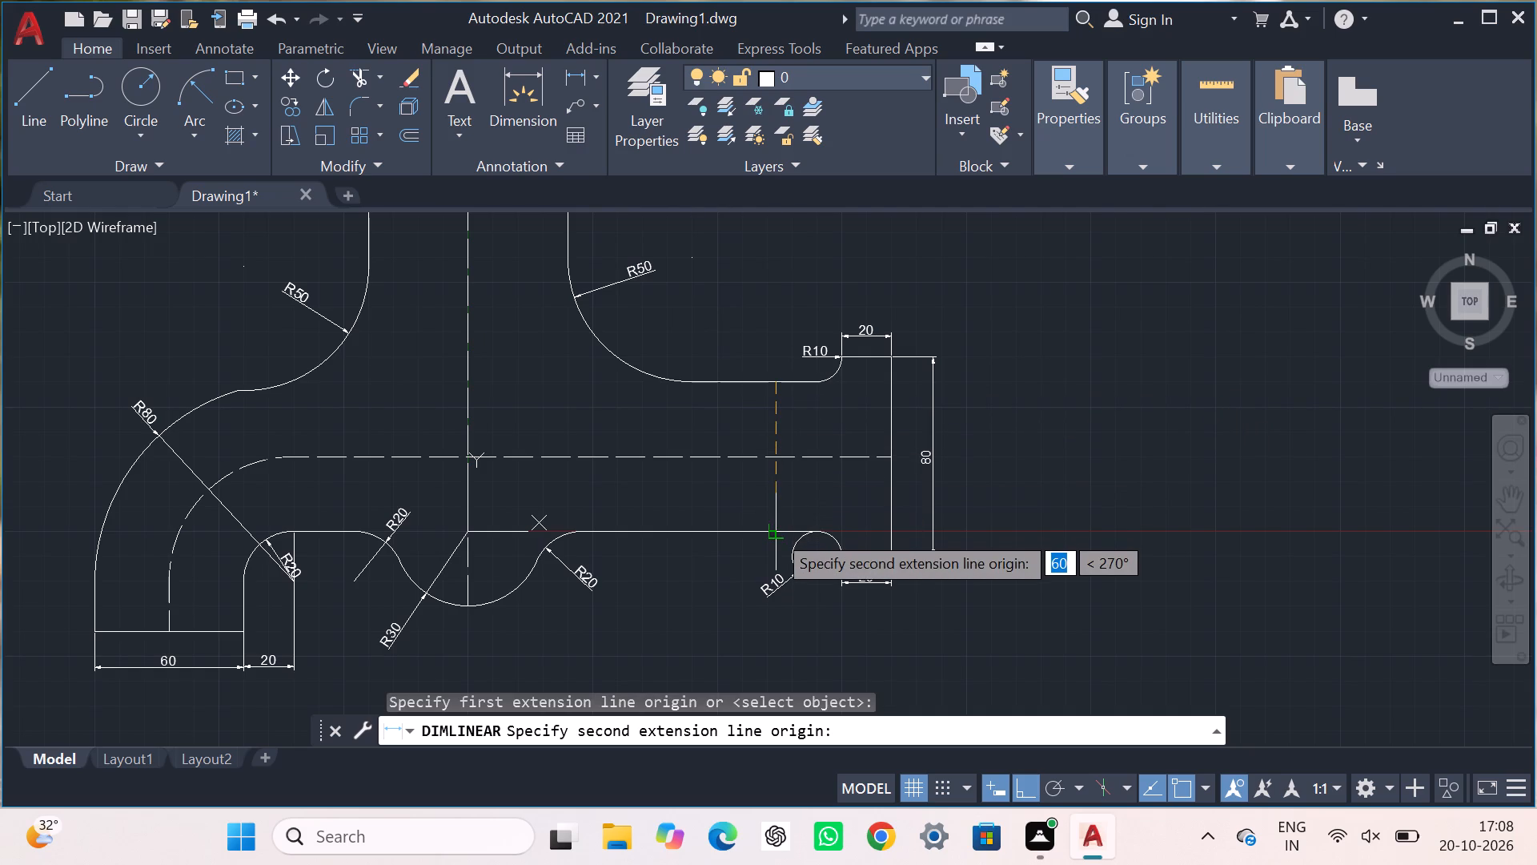
pyautogui.click(774, 531)
pyautogui.click(913, 509)
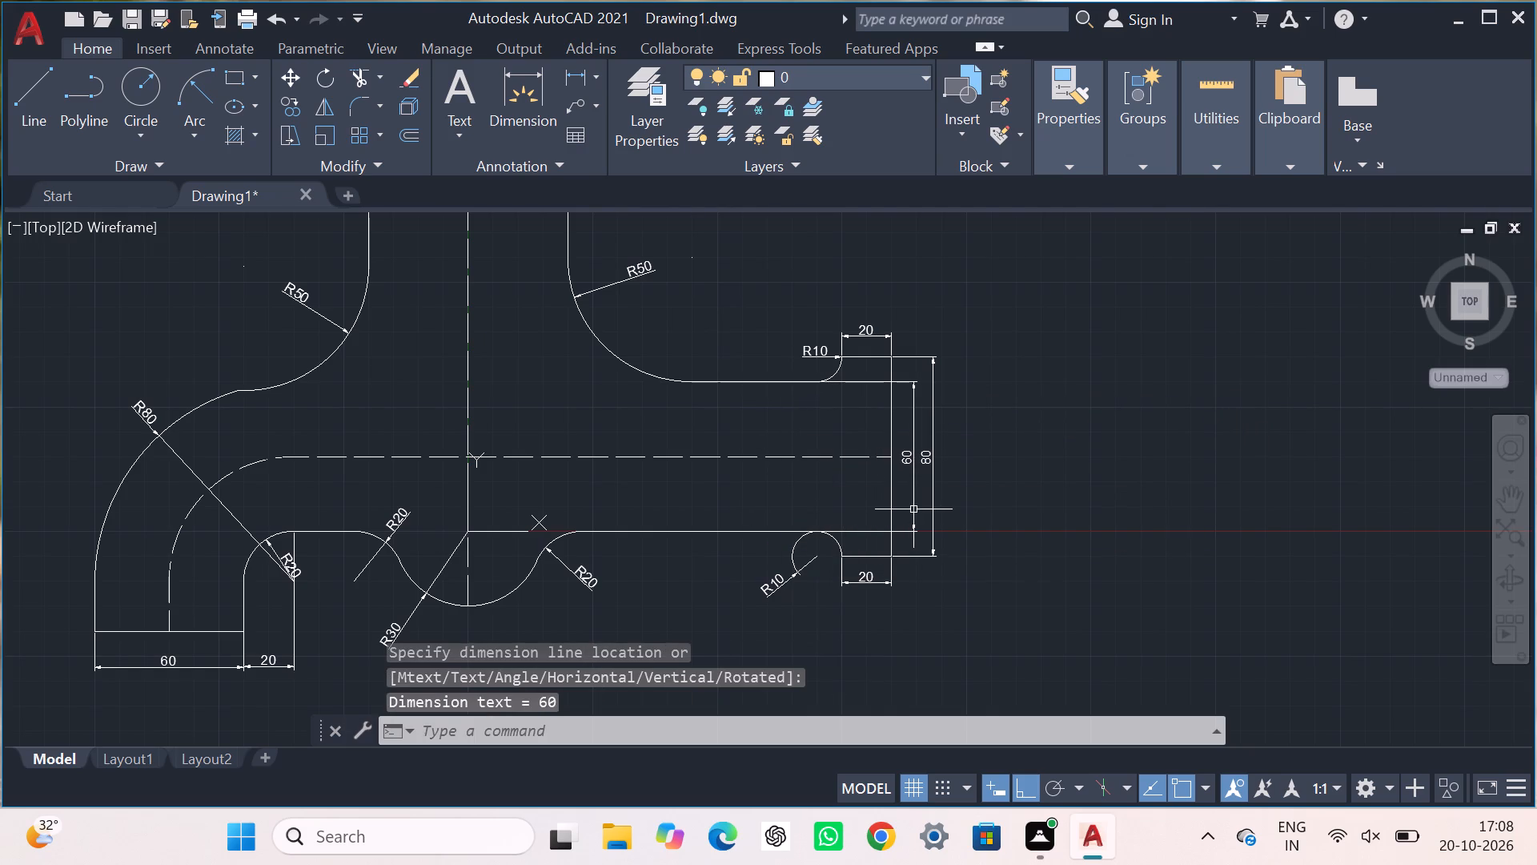
# Replace the lower flange fillet's radius dimension with a new one whose text sits above the fillet, inside the pipe outline.
pyautogui.click(801, 568)
pyautogui.press('Delete')
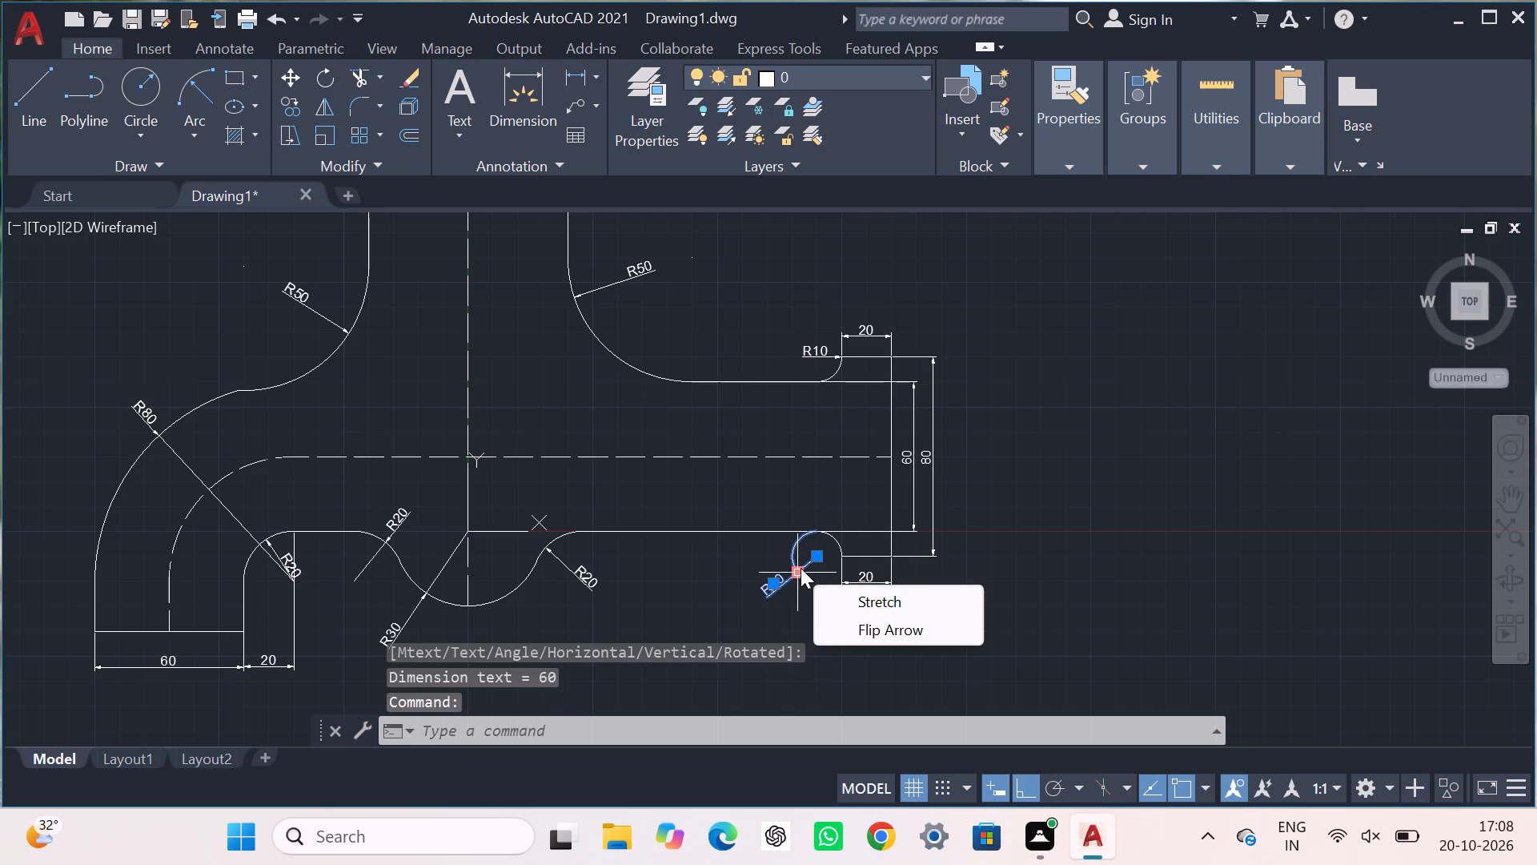
pyautogui.press('Delete')
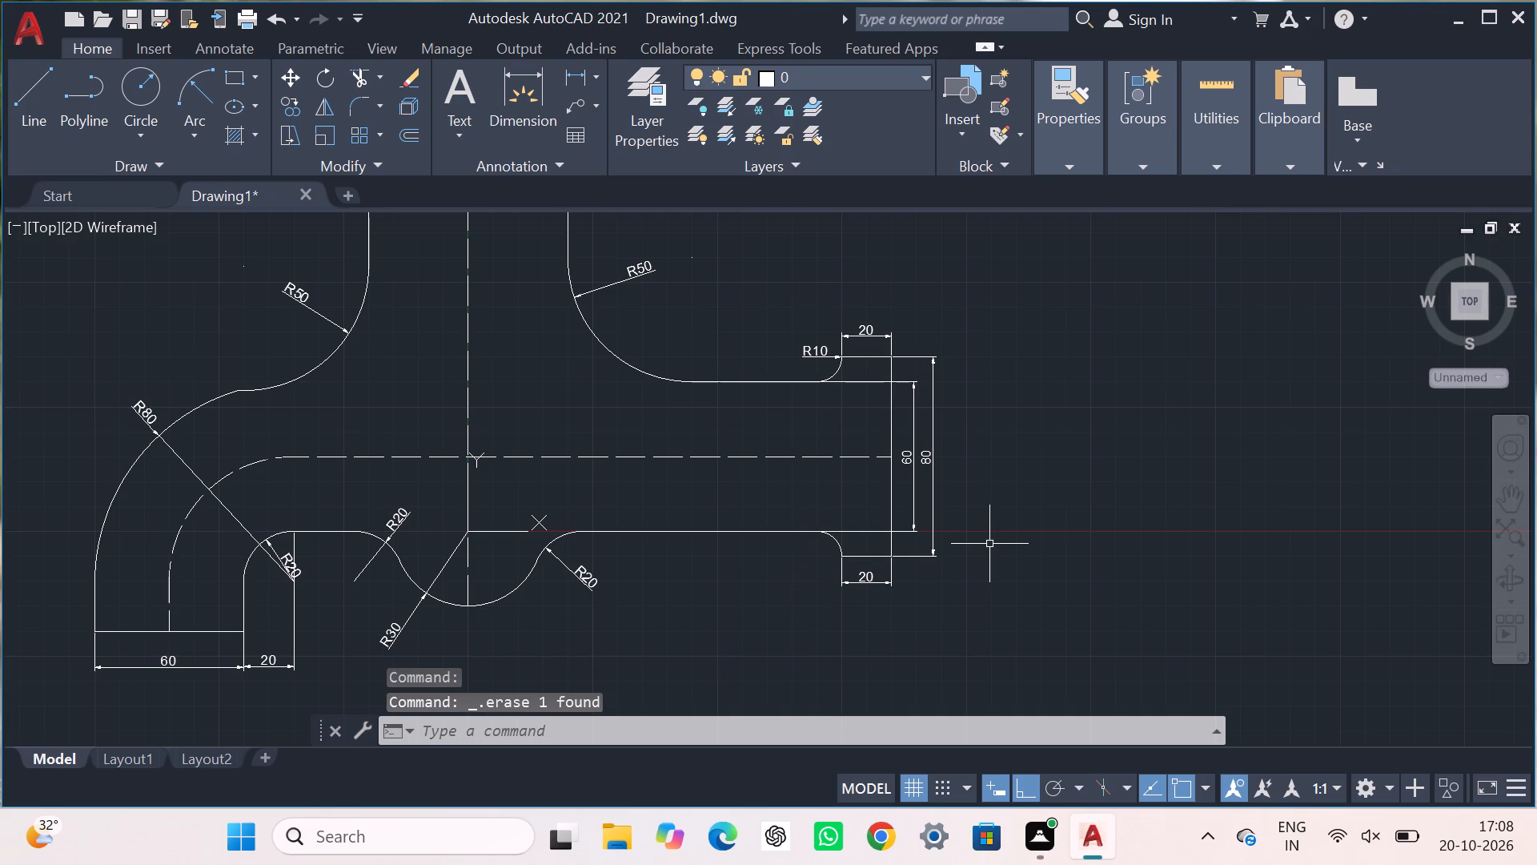
pyautogui.click(596, 76)
pyautogui.click(620, 320)
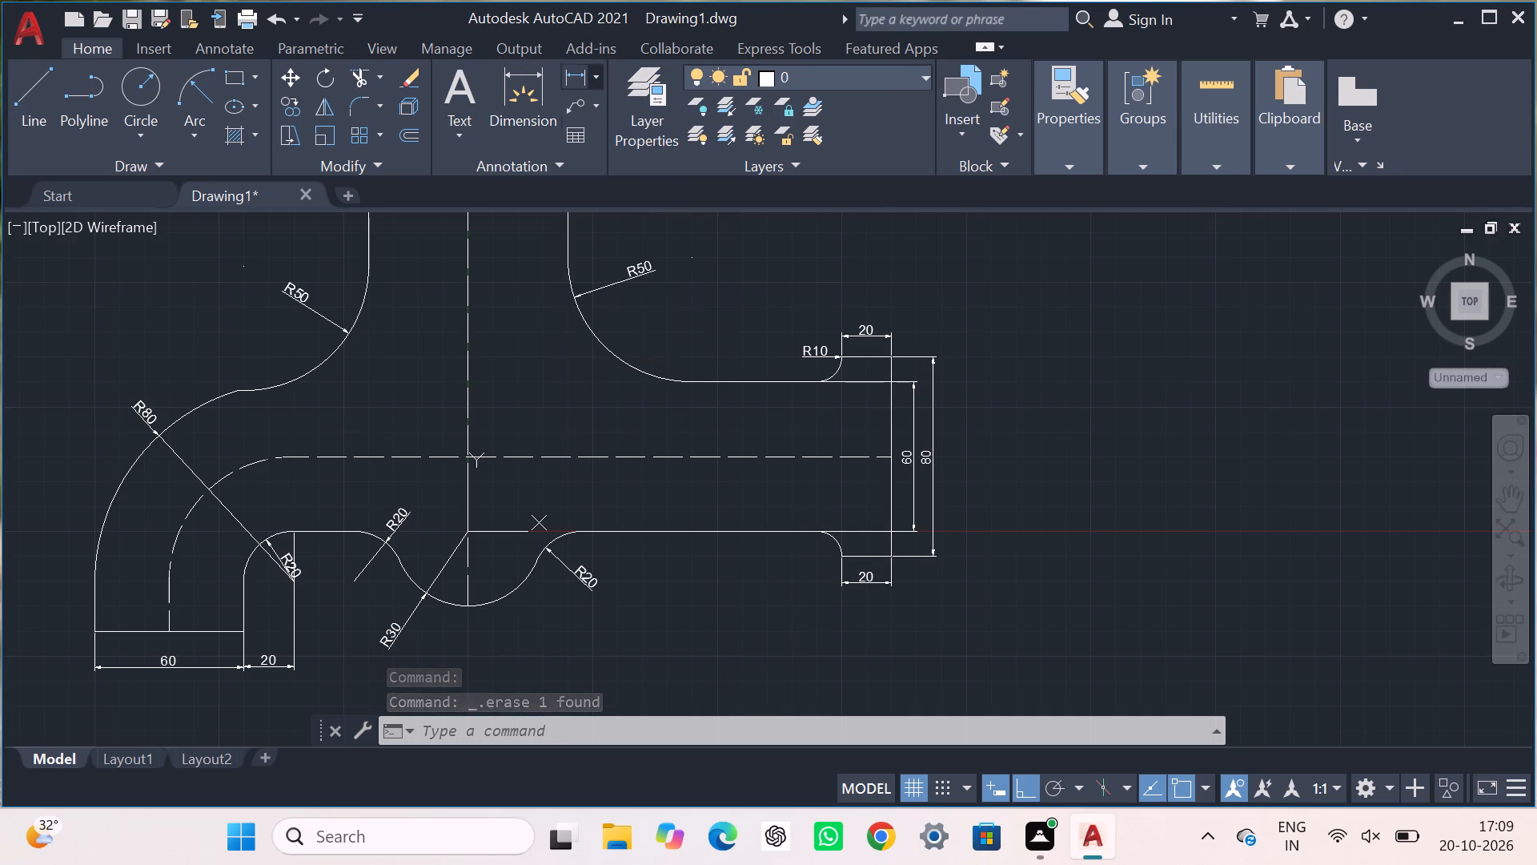
pyautogui.click(841, 547)
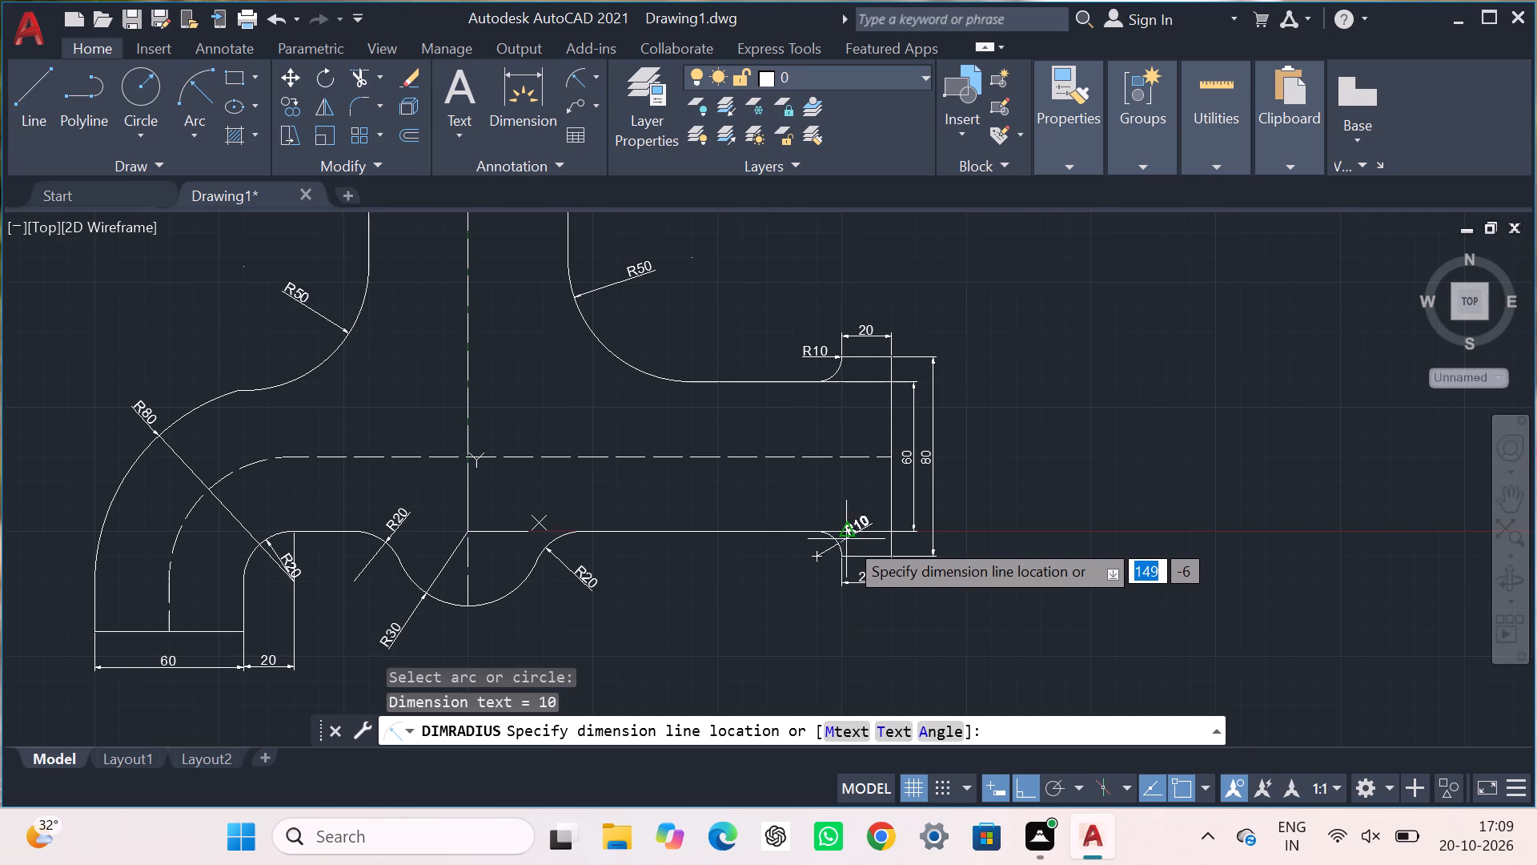
pyautogui.click(859, 518)
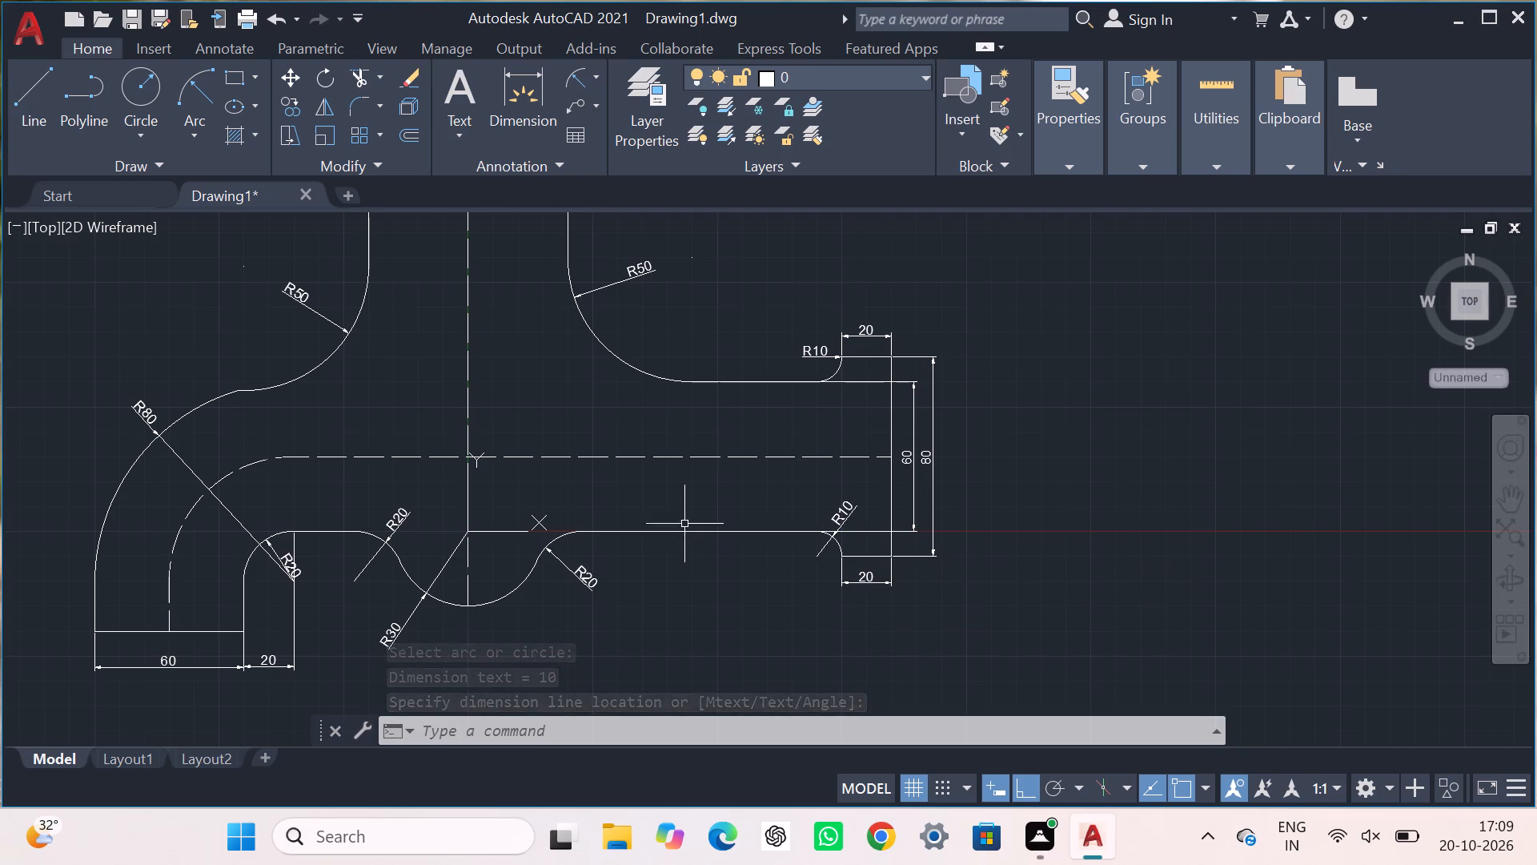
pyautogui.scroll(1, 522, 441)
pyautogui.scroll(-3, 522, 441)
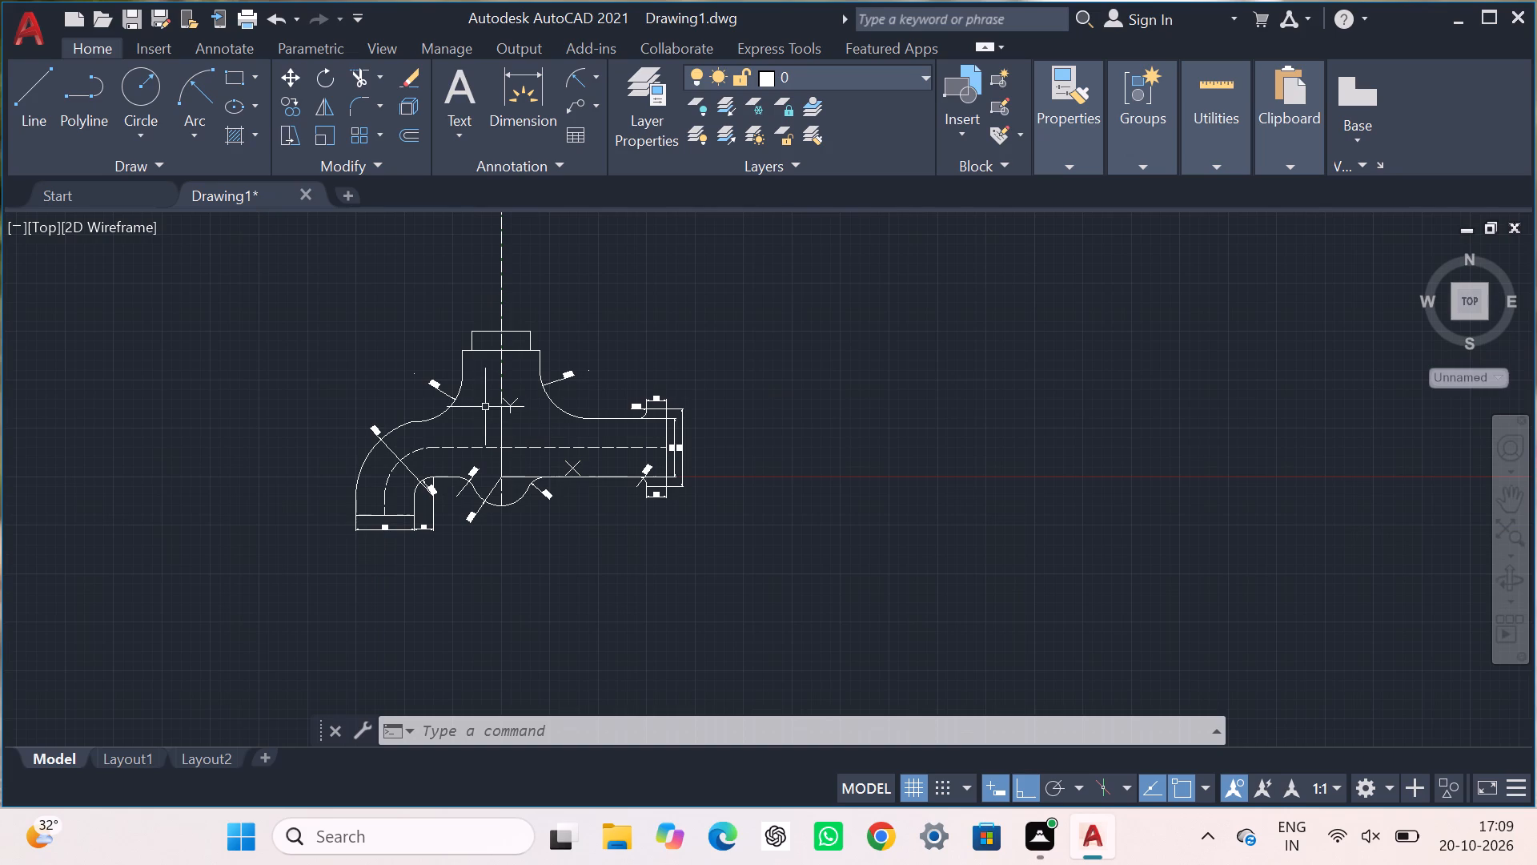
# Add a horizontal linear dimension from the vertical centre line to the right flange's outer face, placed below the profile.
pyautogui.scroll(2, 348, 423)
pyautogui.scroll(-1, 526, 564)
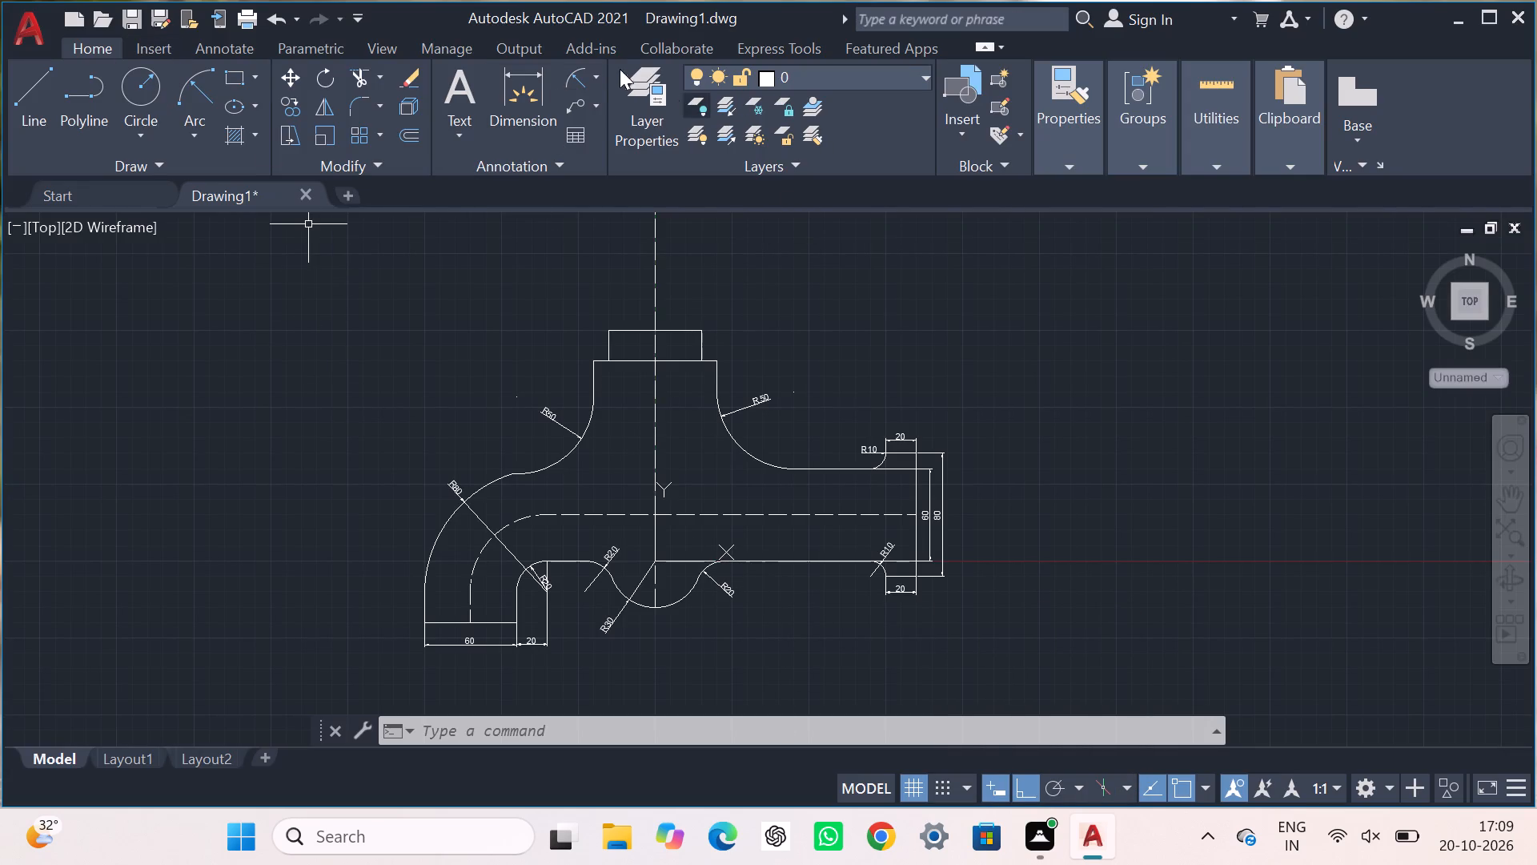
pyautogui.click(588, 75)
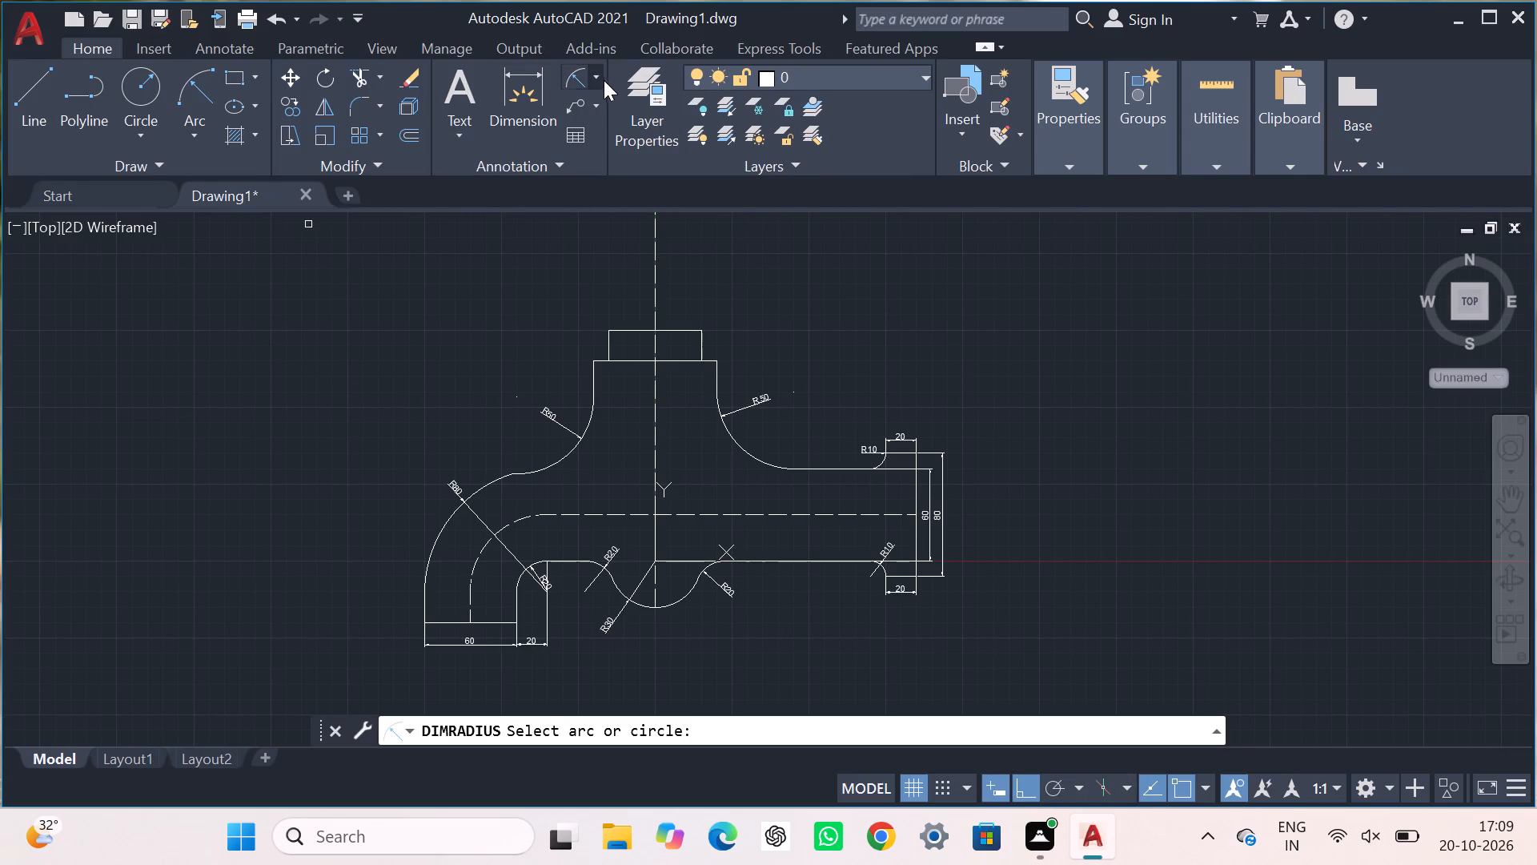
pyautogui.click(603, 78)
pyautogui.click(625, 124)
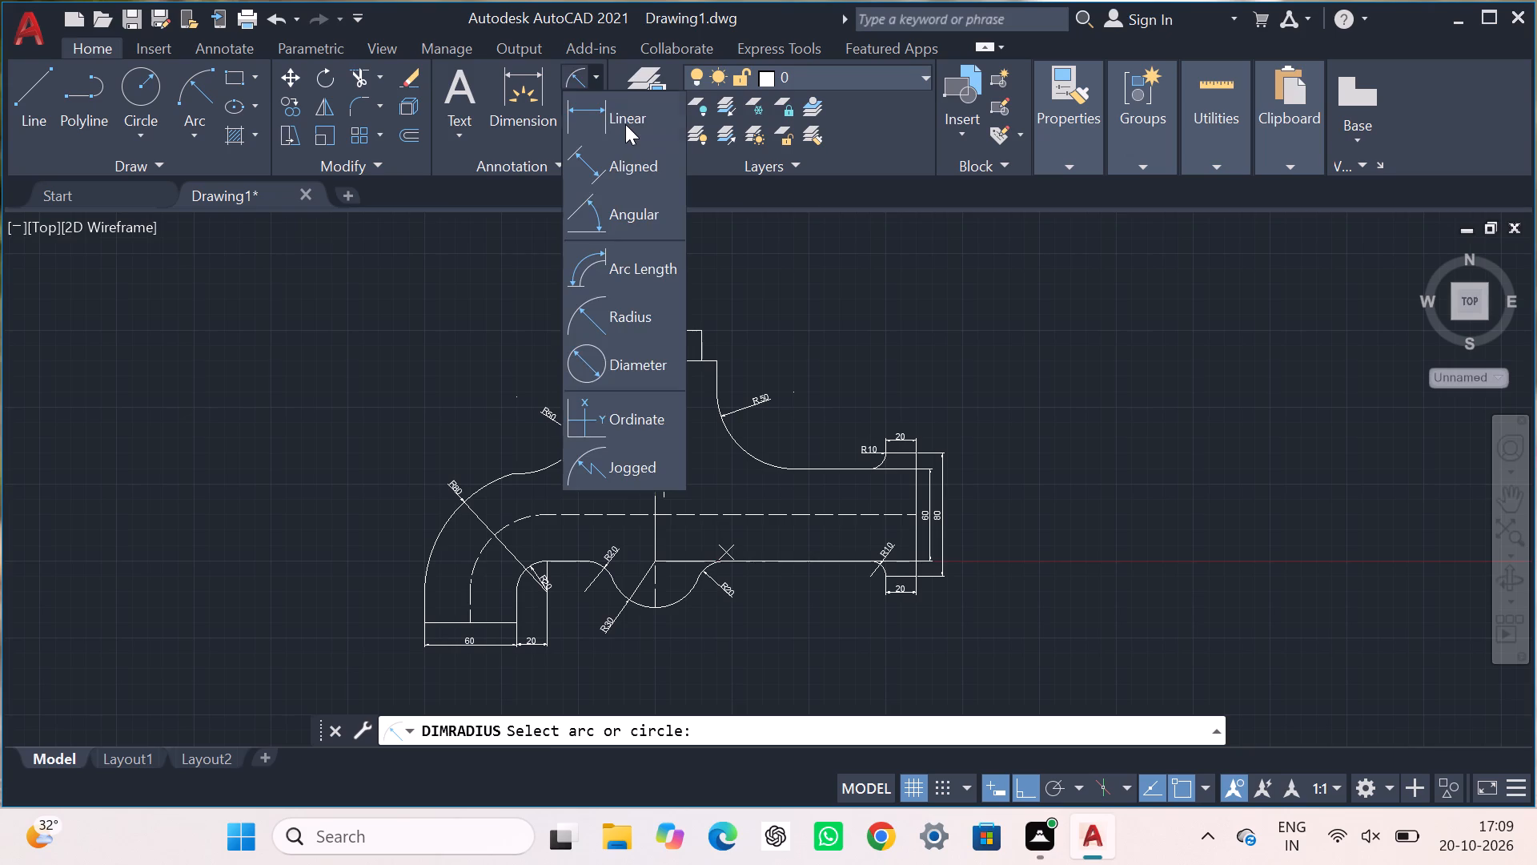
pyautogui.click(659, 566)
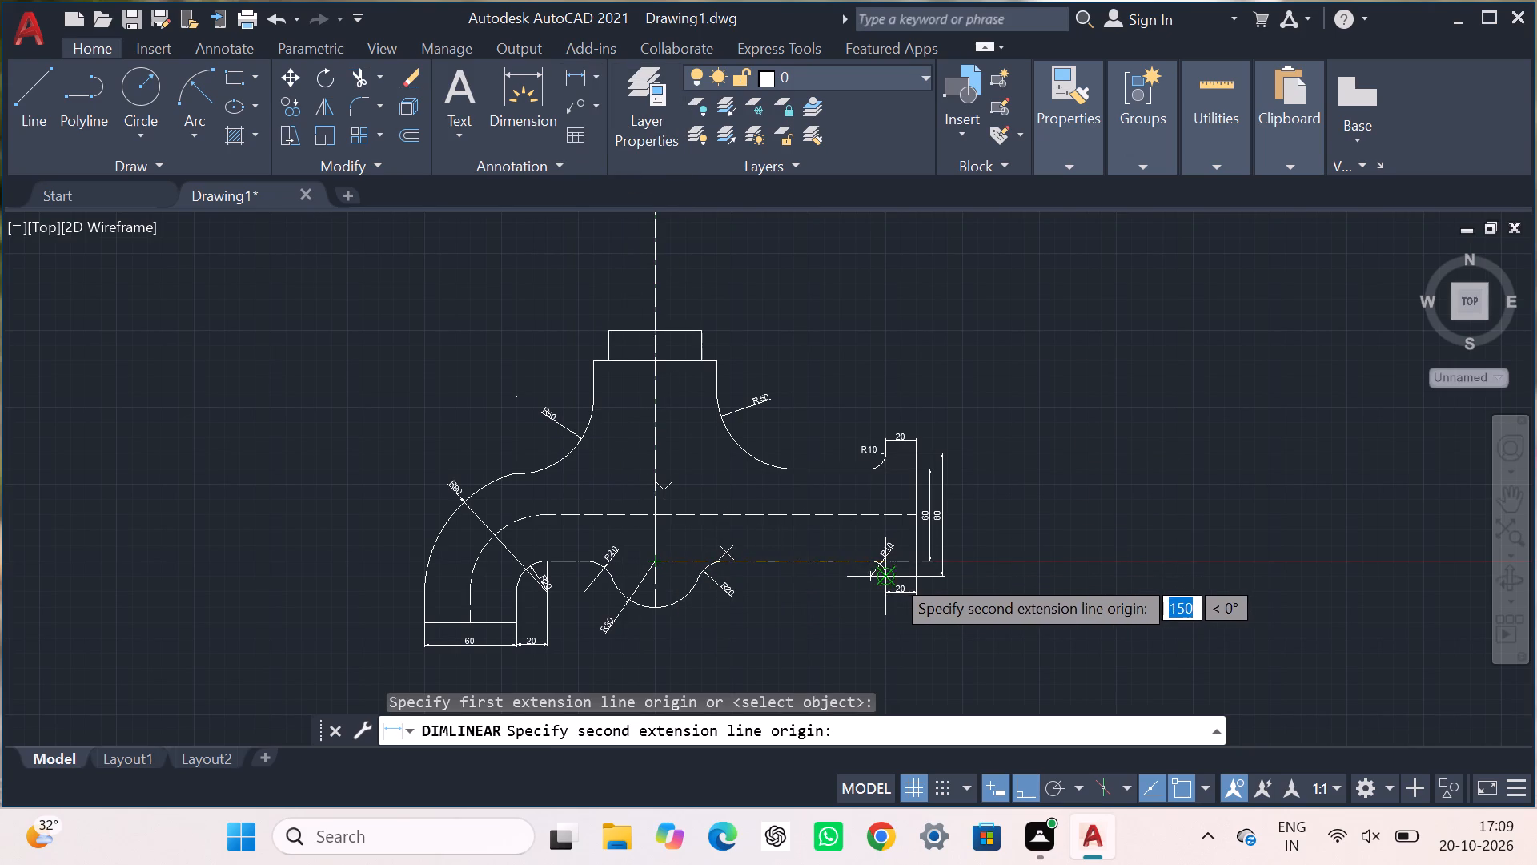
pyautogui.click(915, 576)
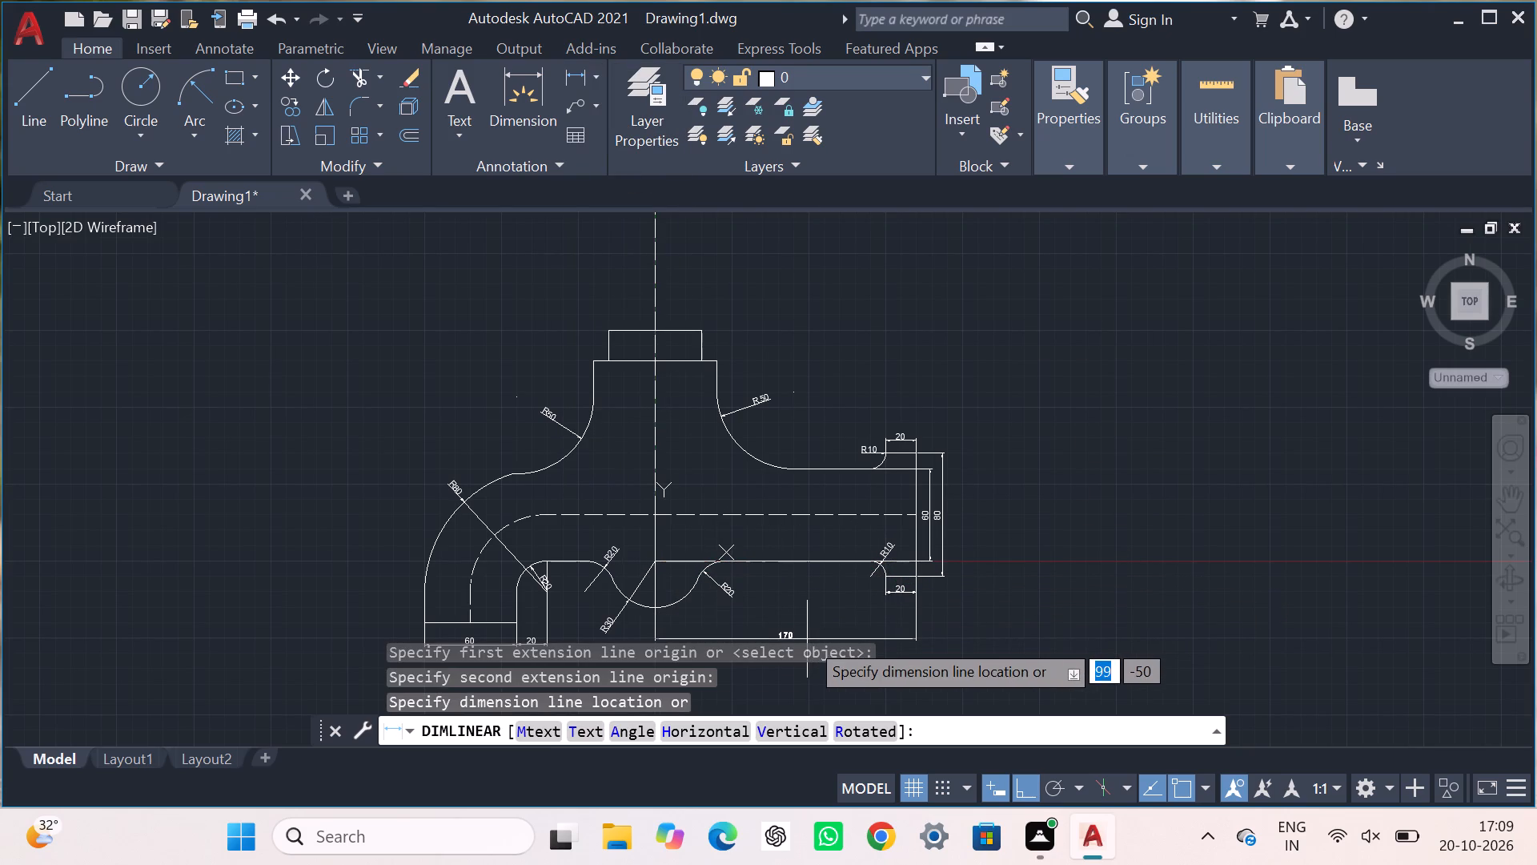
pyautogui.click(807, 639)
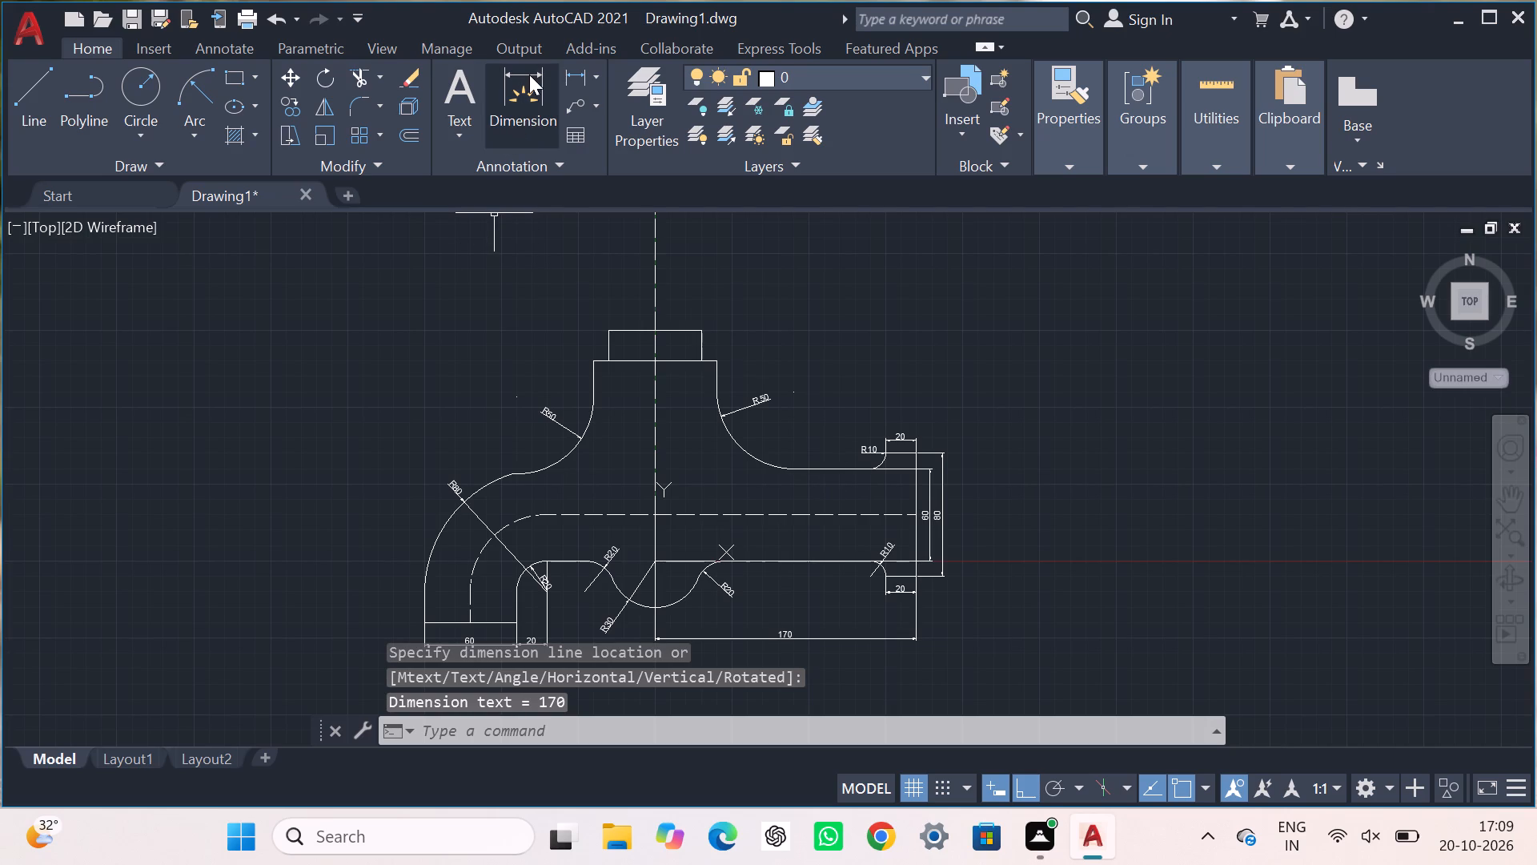
# Add a horizontal linear dimension from the vertical centre line to the right flange's inner face, placed just above the previous overall dimension.
pyautogui.click(576, 77)
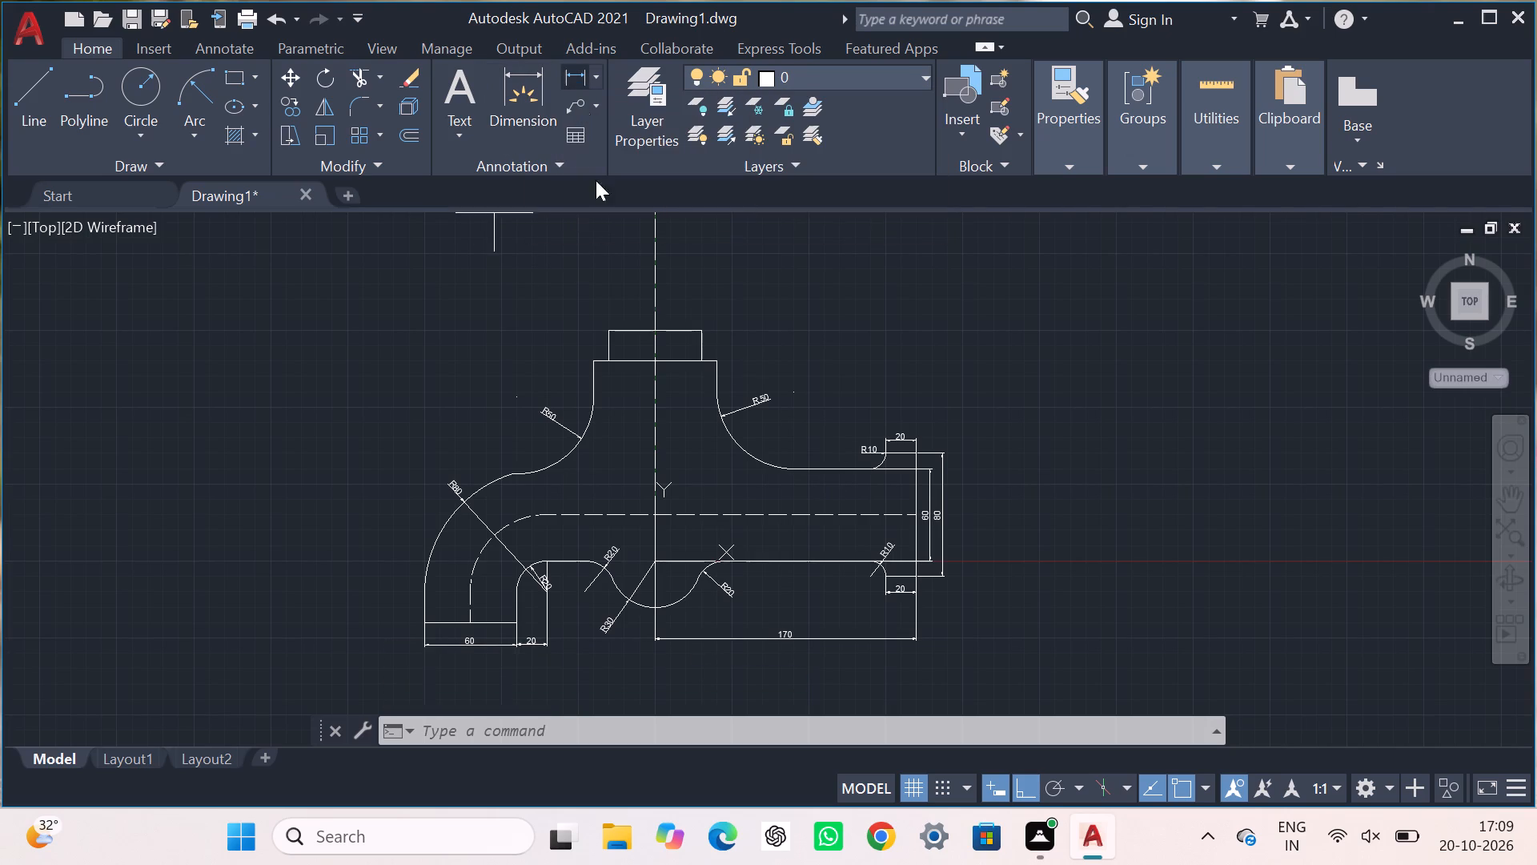
pyautogui.scroll(2, 797, 644)
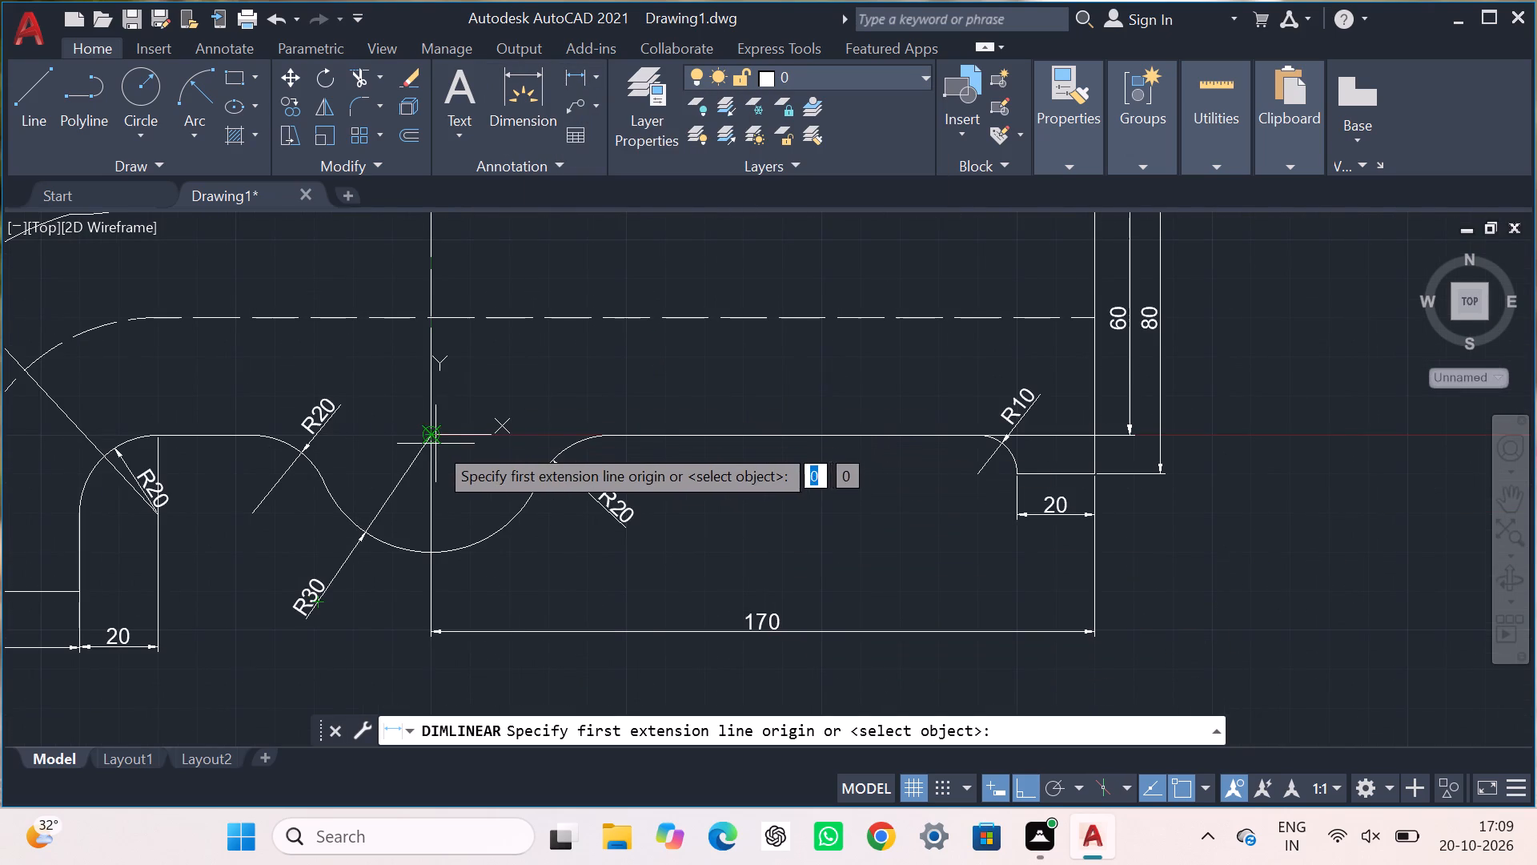
pyautogui.click(433, 436)
pyautogui.click(1013, 469)
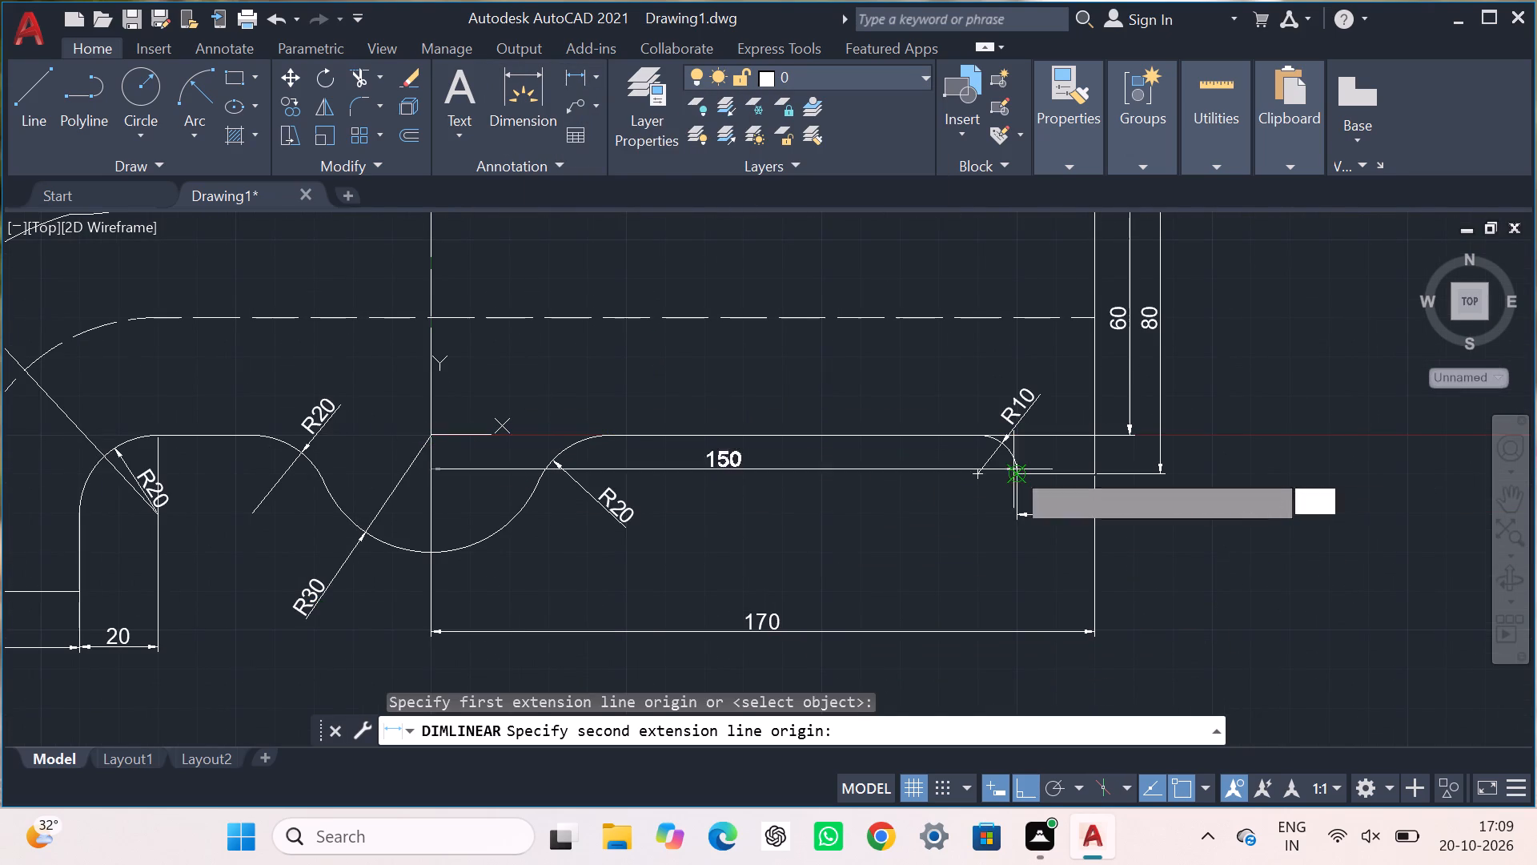
pyautogui.click(796, 586)
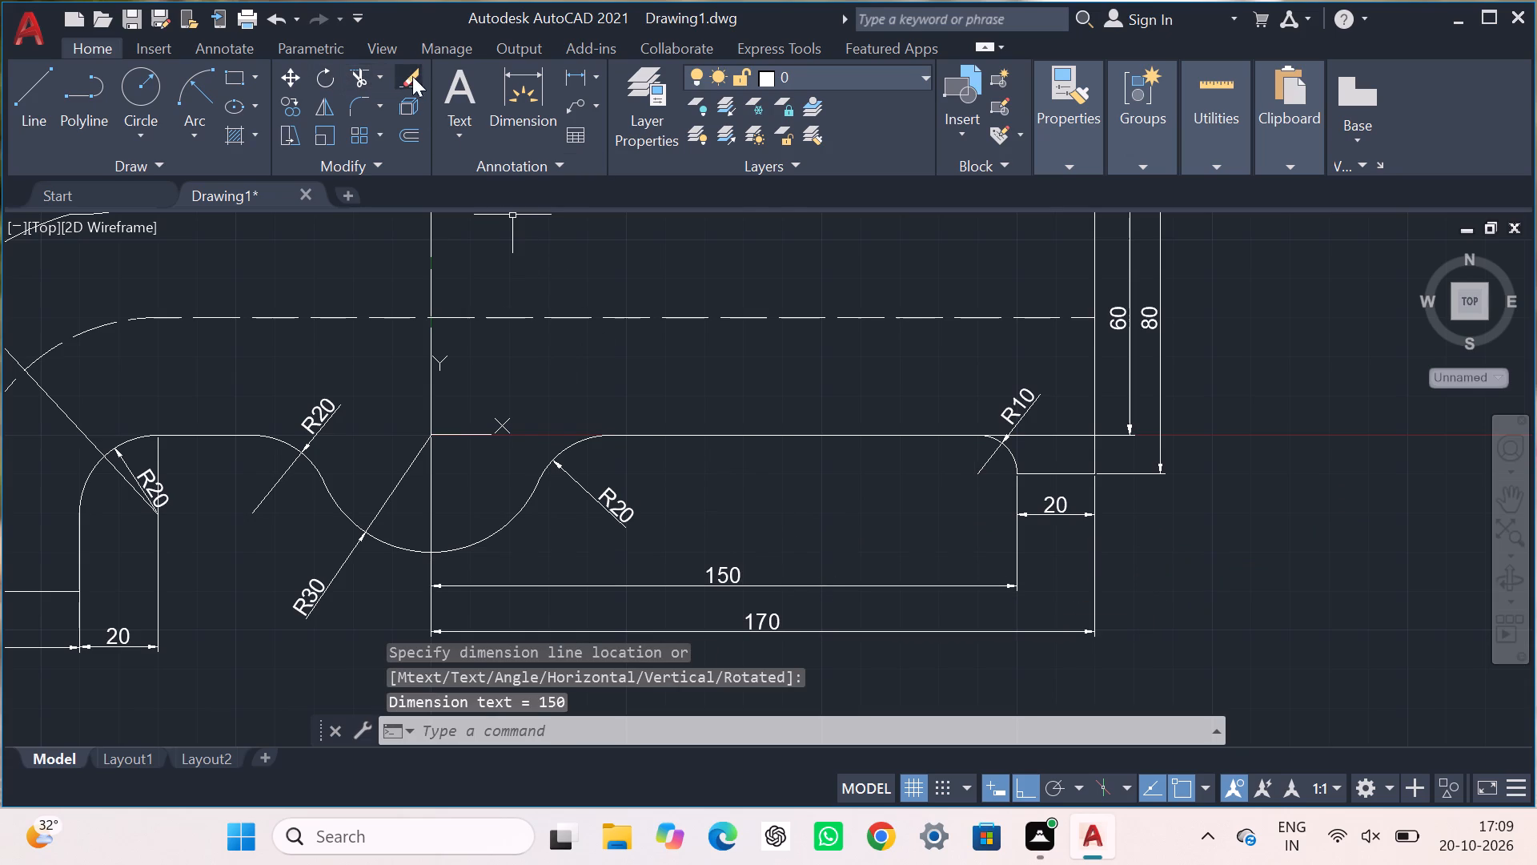
# Add a horizontal linear dimension from the vertical centre line to the end of the elbow's inner fillet, placed level with the elbow's bottom dimensions.
pyautogui.click(500, 76)
pyautogui.click(570, 74)
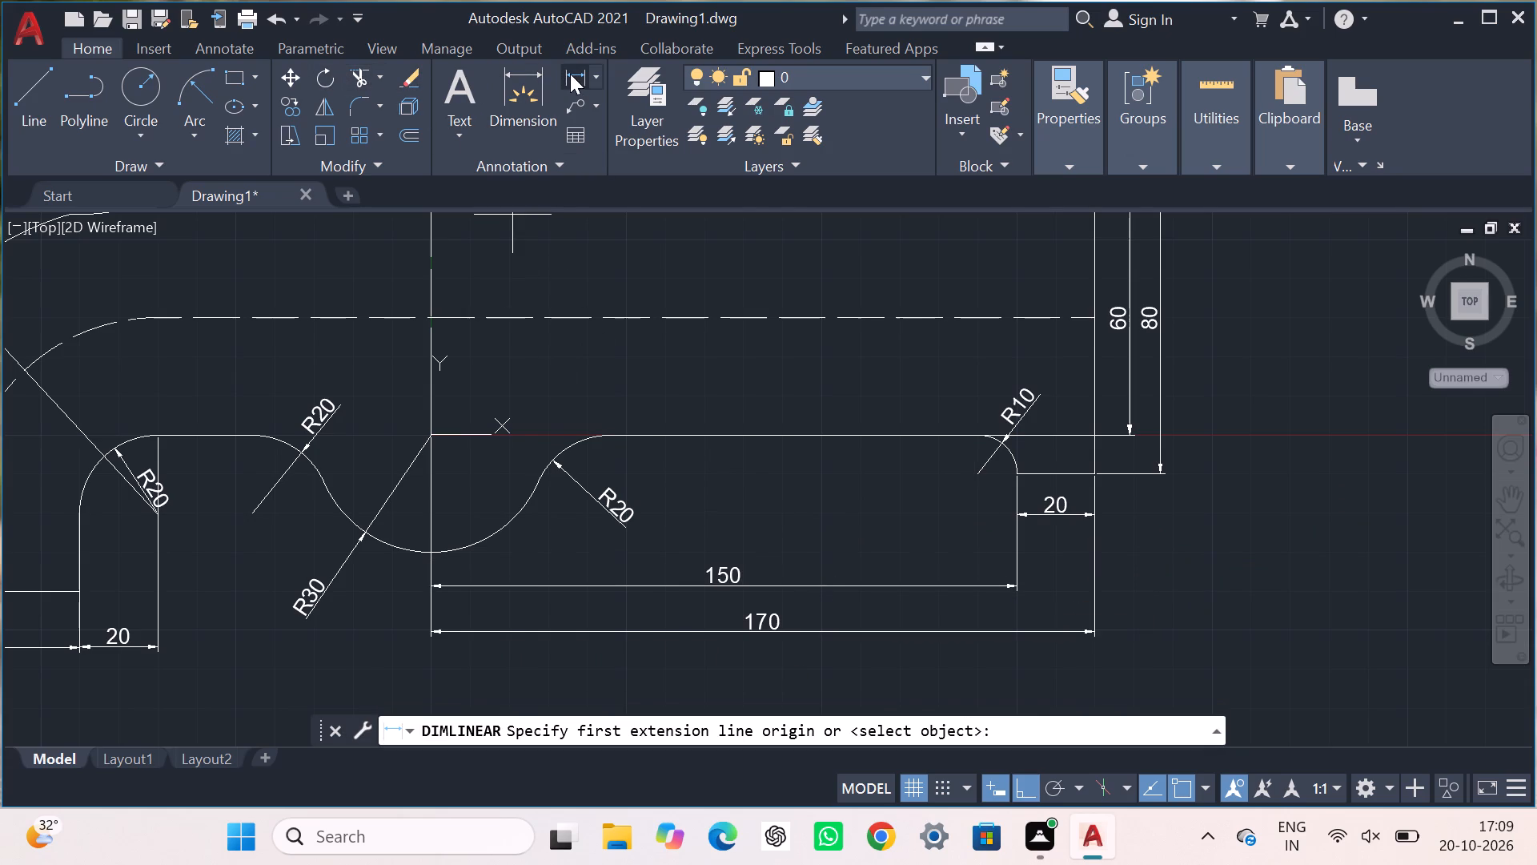
pyautogui.click(430, 432)
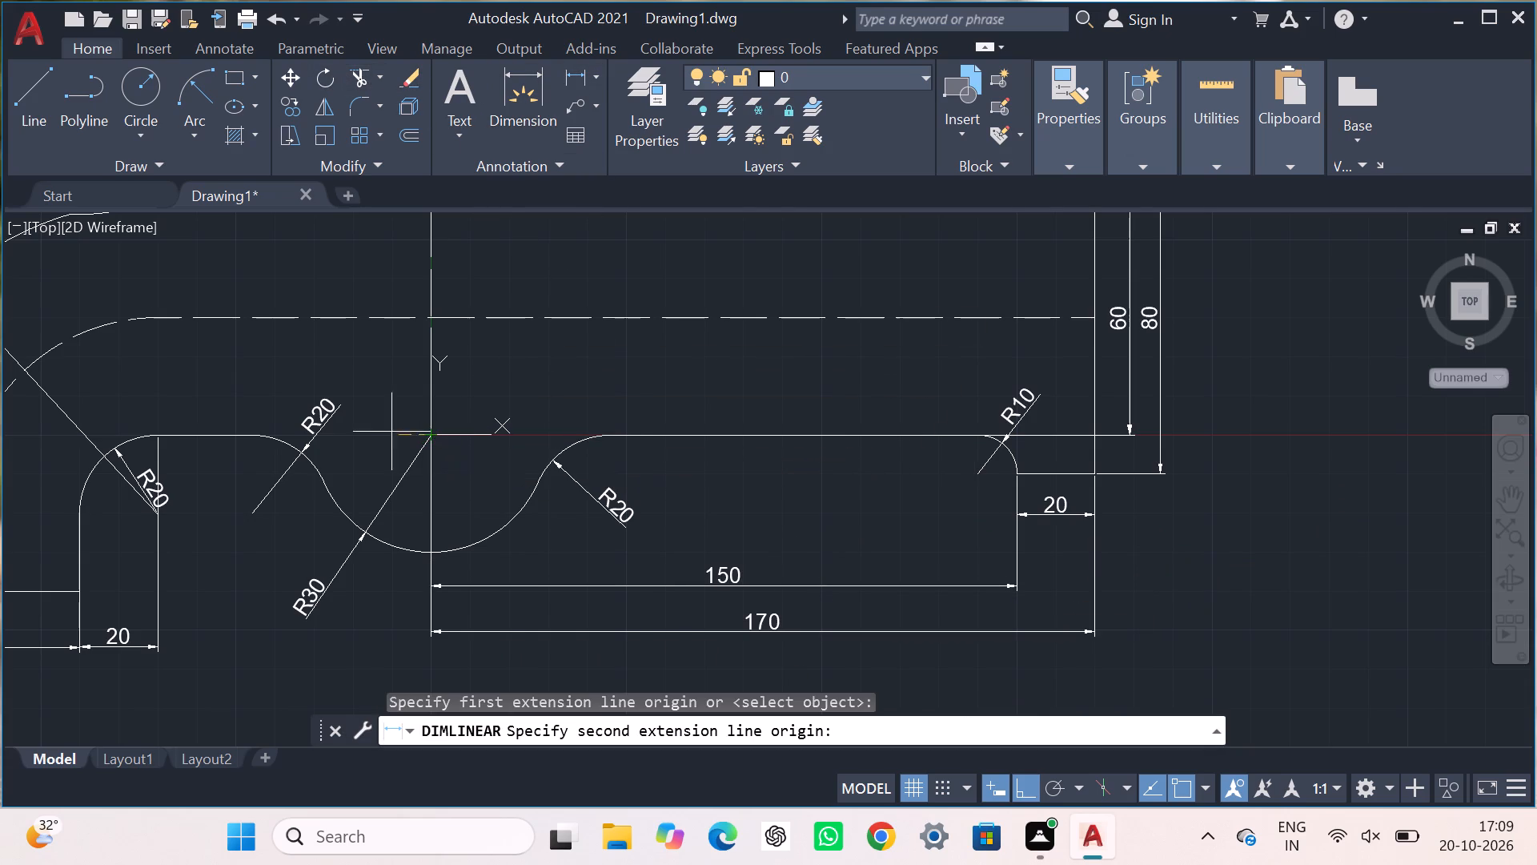
pyautogui.click(155, 439)
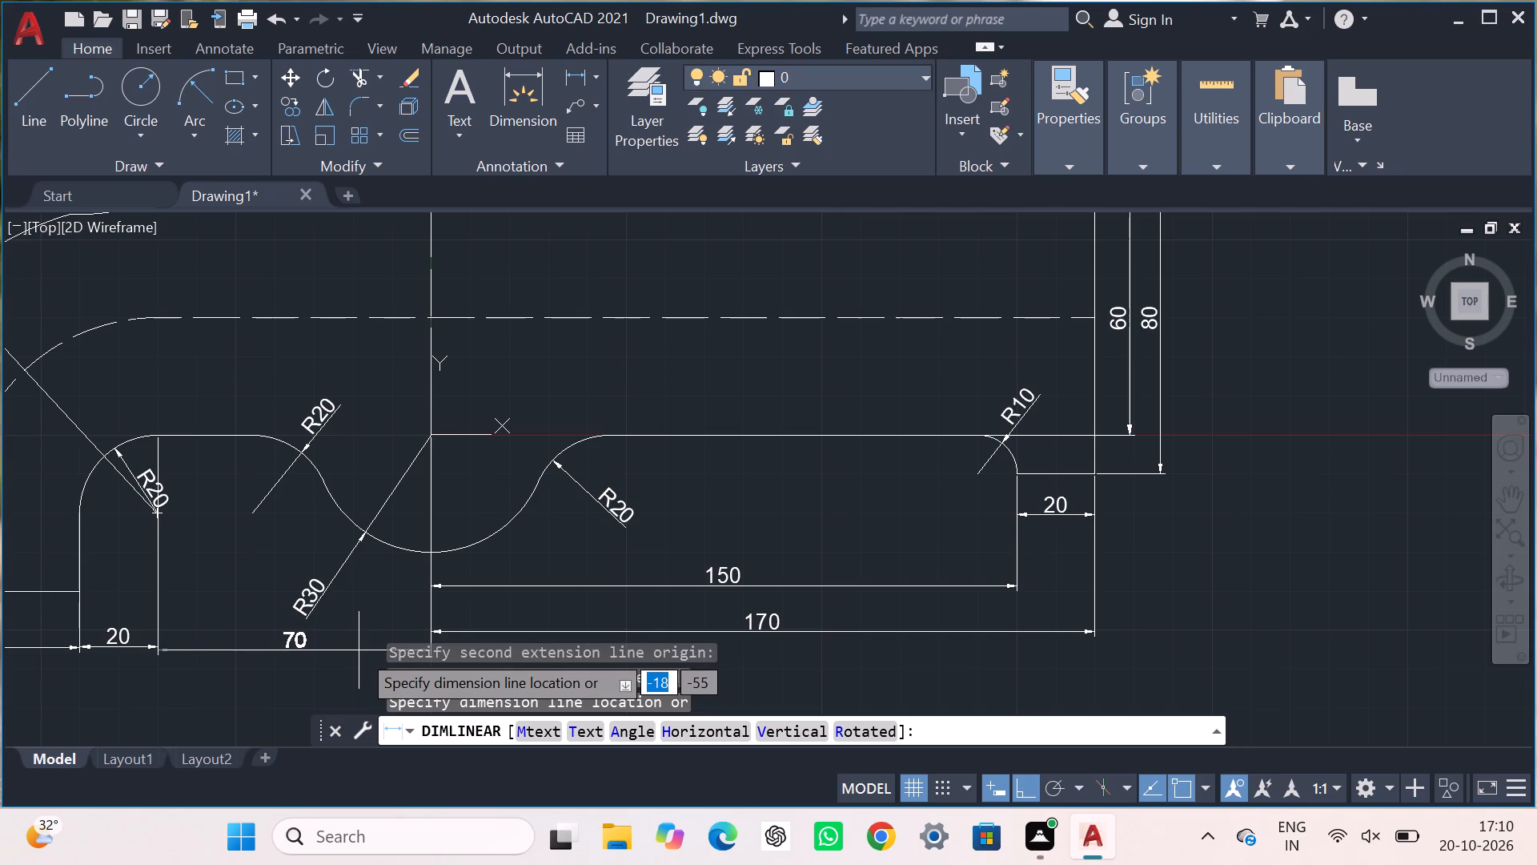
pyautogui.click(359, 650)
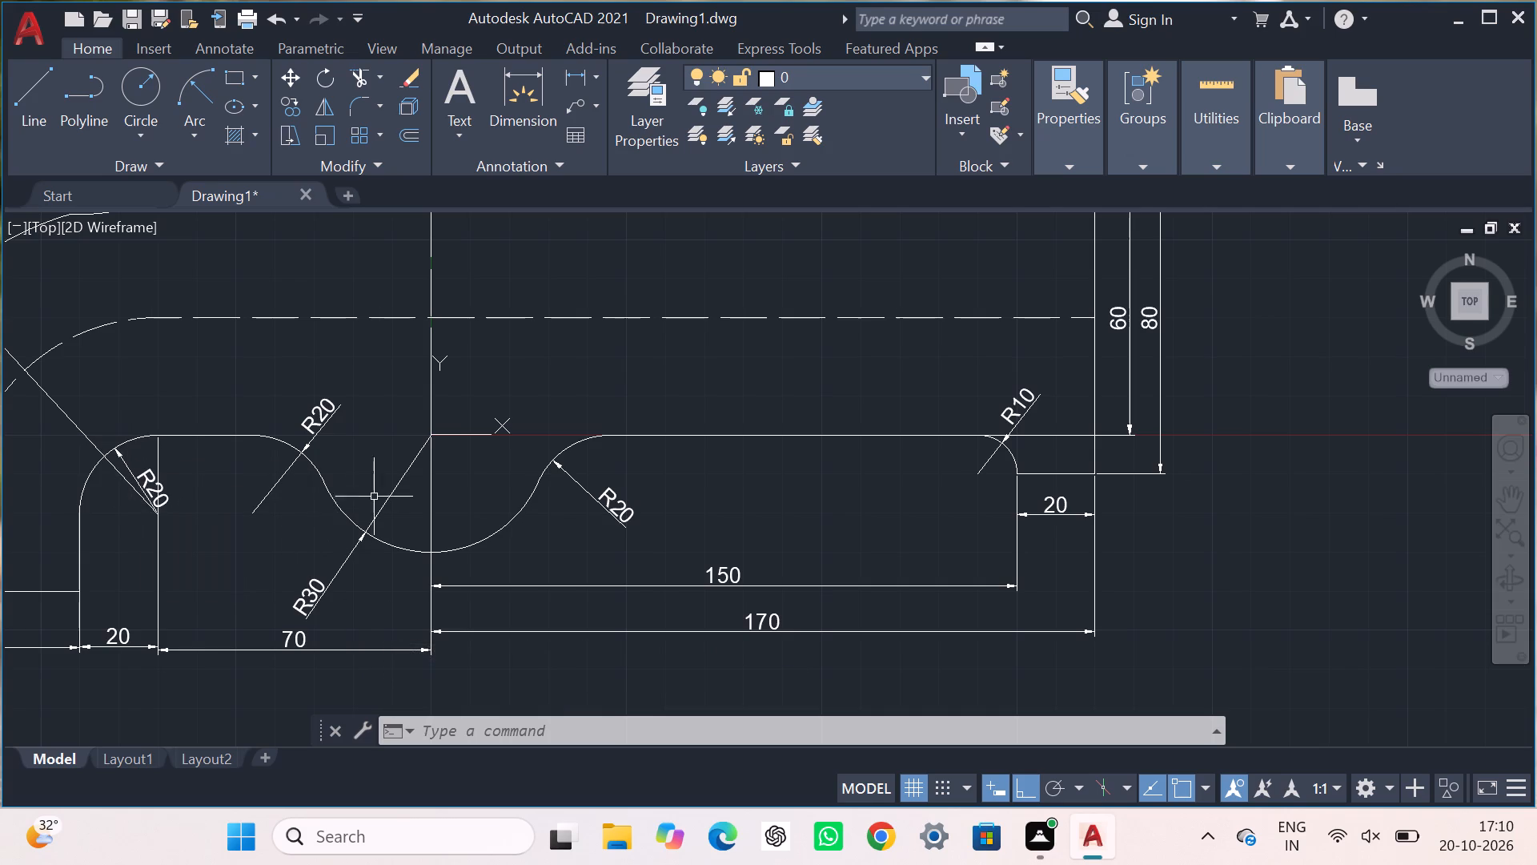
# Add a vertical linear dimension to the short straight outer edge at the bottom of the left elbow, placed outside the outline.
pyautogui.scroll(1, 381, 472)
pyautogui.scroll(-2, 381, 472)
pyautogui.scroll(1, 403, 340)
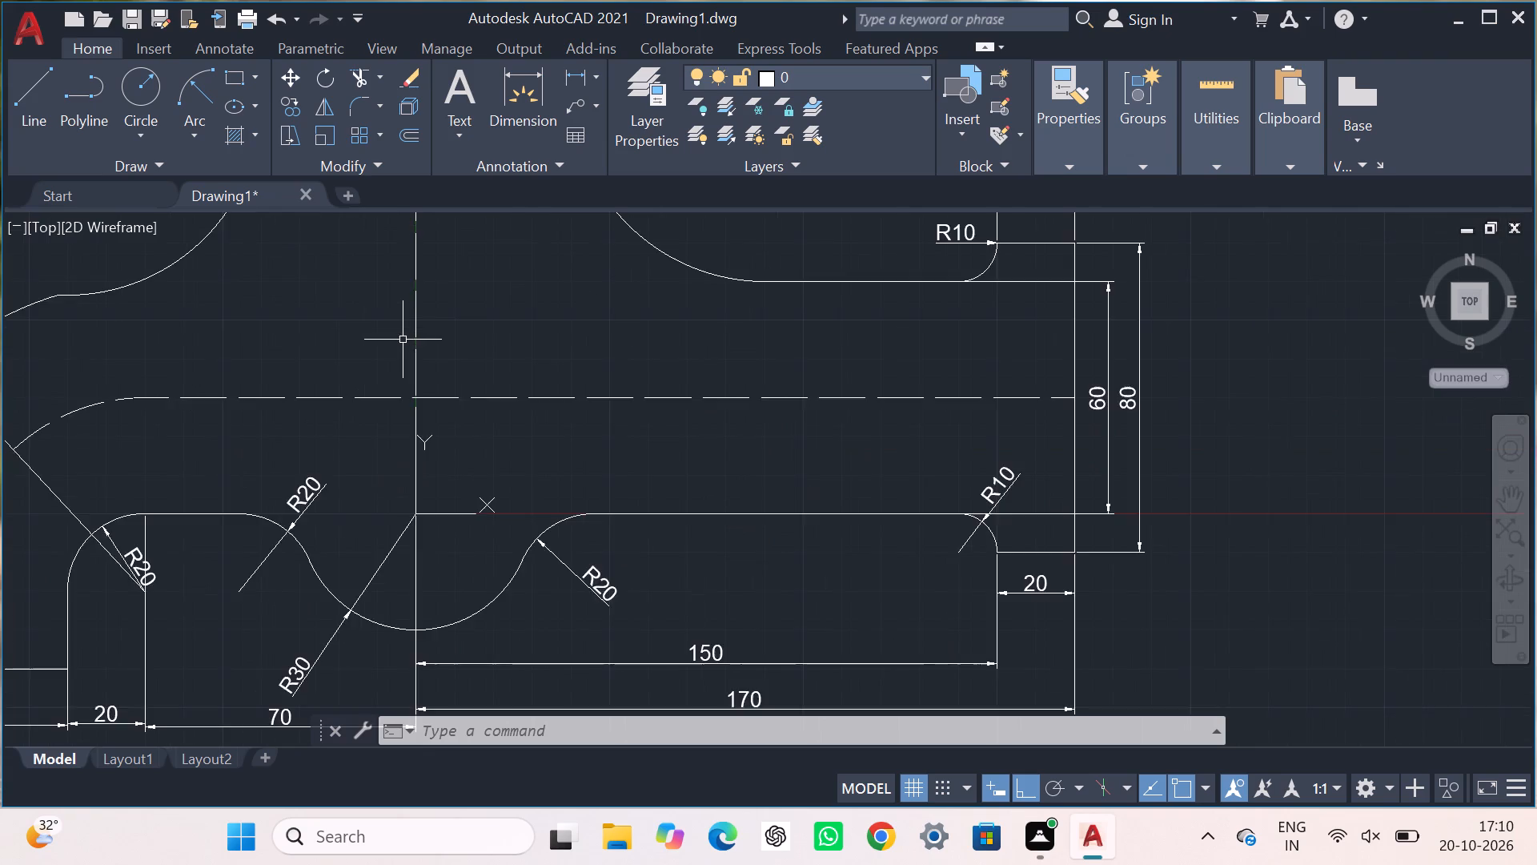
pyautogui.scroll(-4, 403, 340)
pyautogui.scroll(3, 403, 331)
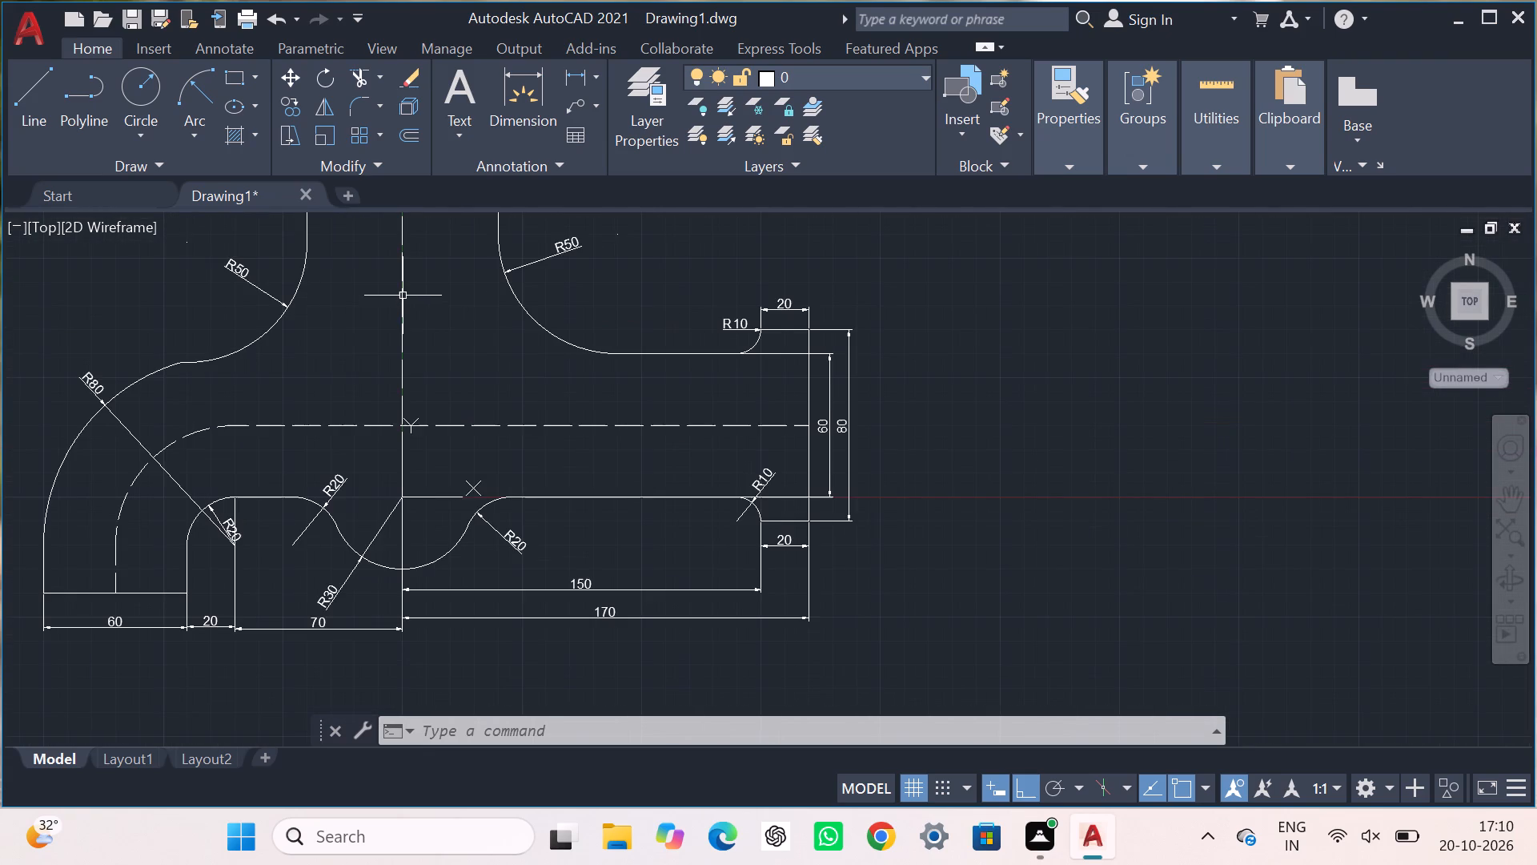
pyautogui.scroll(-1, 403, 296)
pyautogui.scroll(2, 403, 290)
pyautogui.scroll(-2, 403, 290)
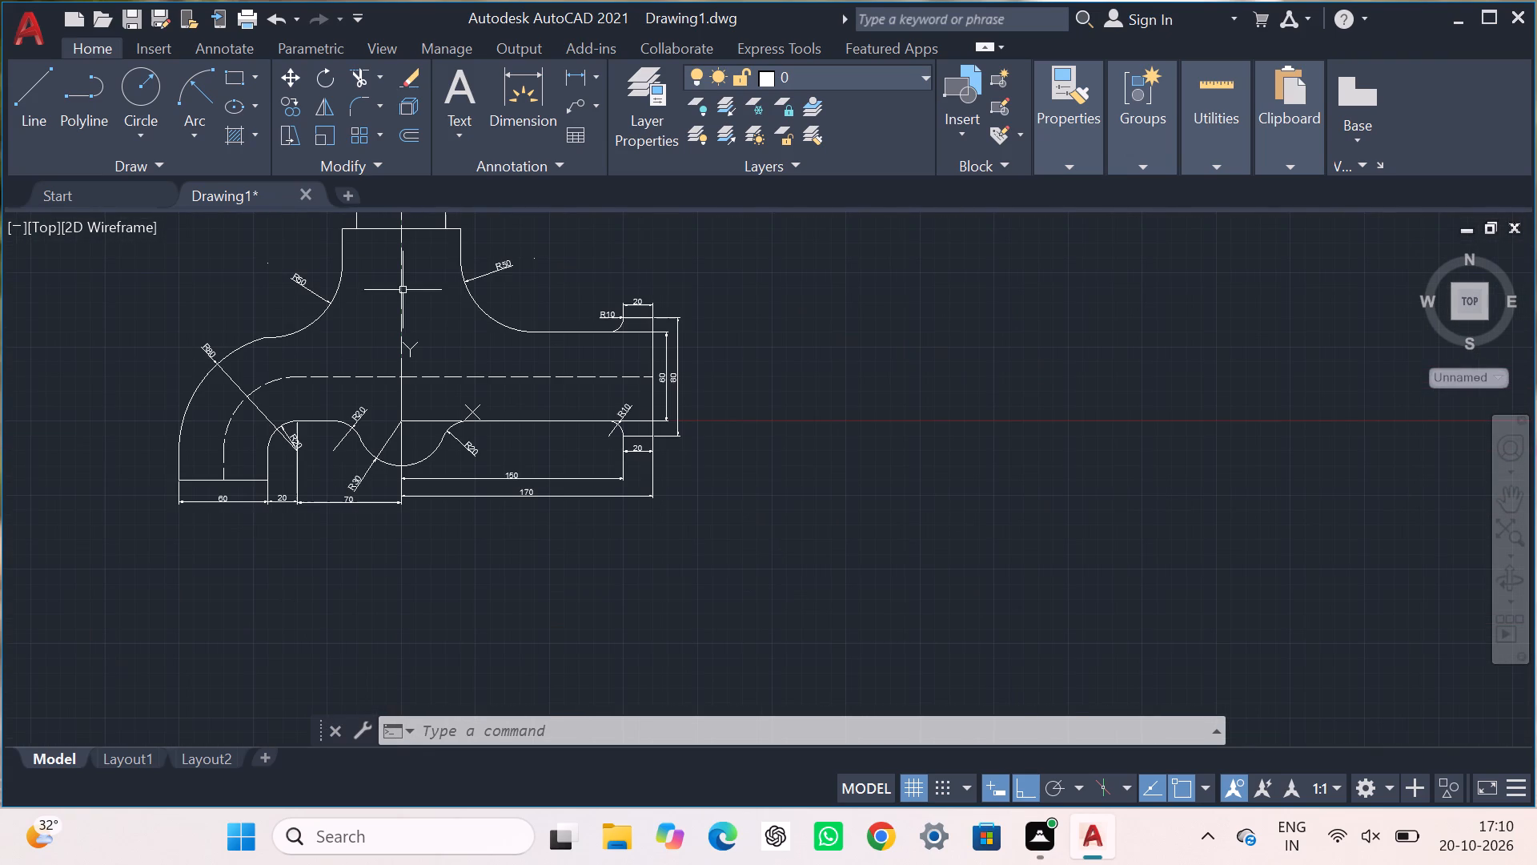
pyautogui.moveTo(403, 290); pyautogui.dragTo(407, 362, button='middle')
pyautogui.moveTo(411, 362); pyautogui.dragTo(543, 364, button='middle')
pyautogui.scroll(1, 543, 364)
pyautogui.scroll(-1, 543, 364)
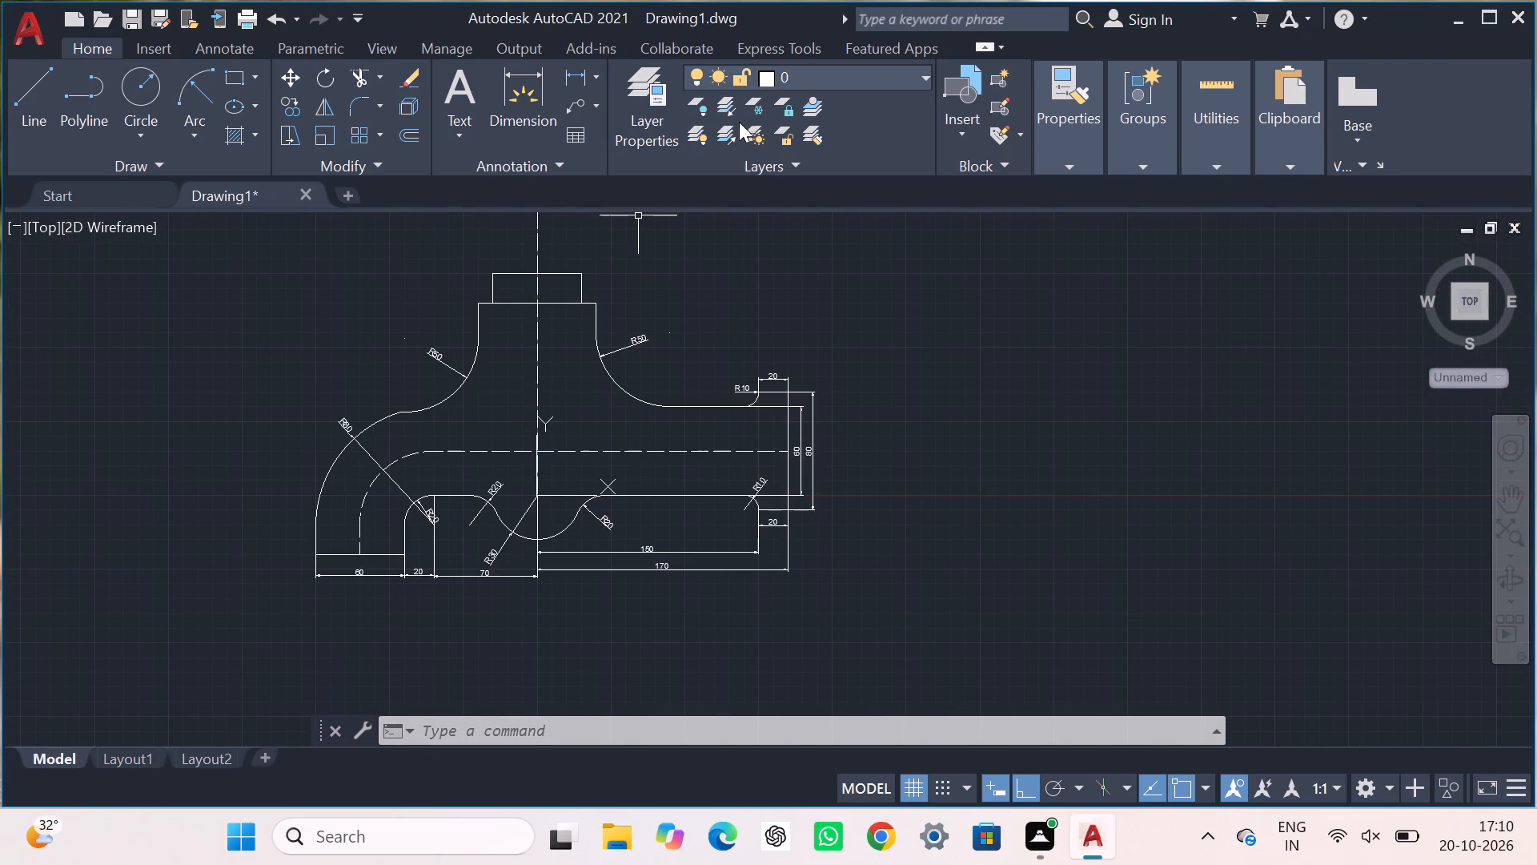
pyautogui.click(579, 76)
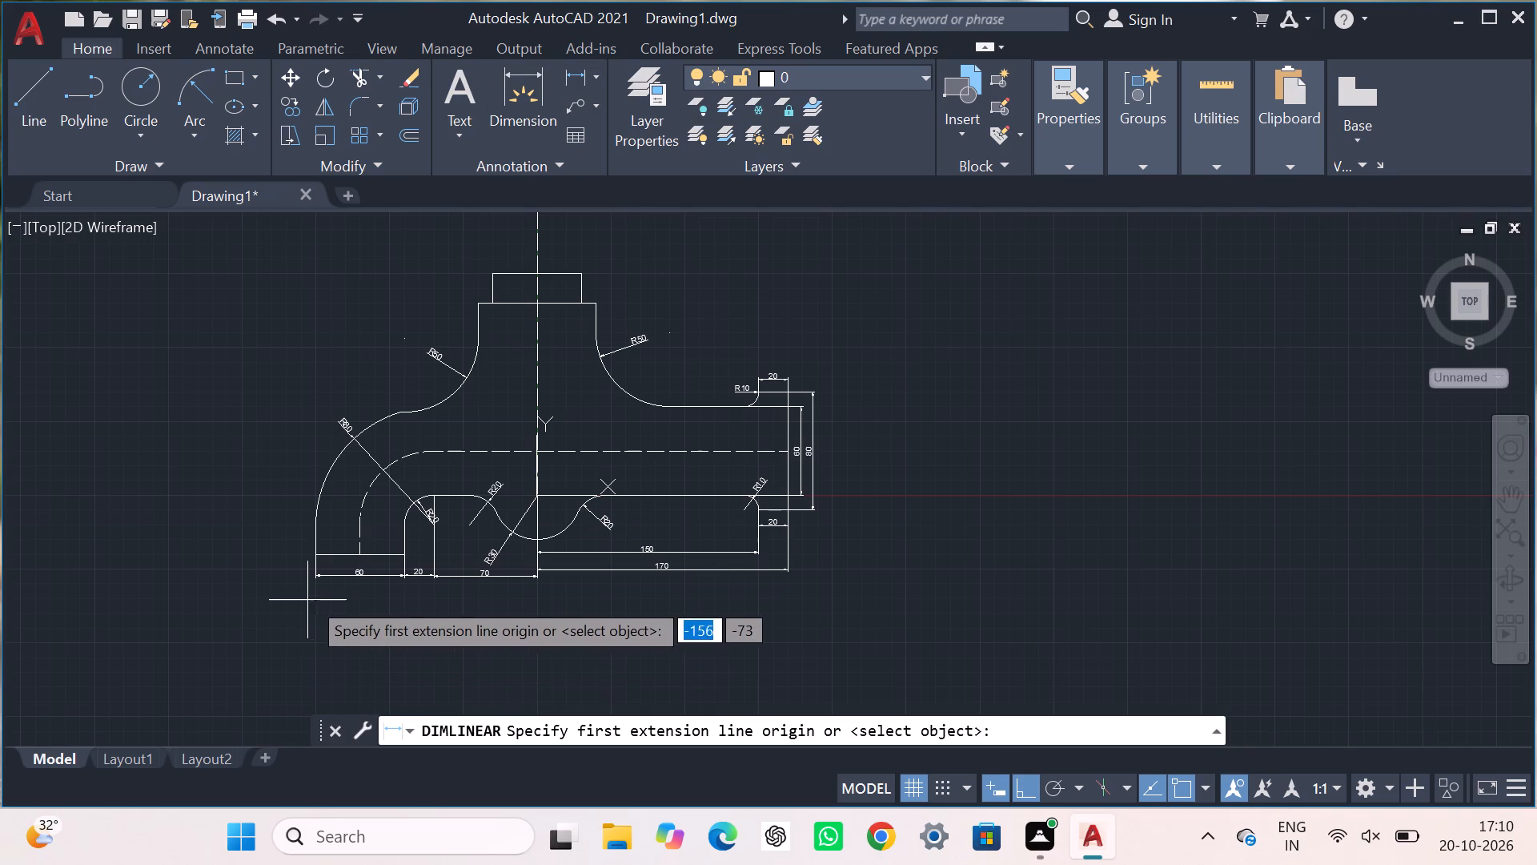
pyautogui.scroll(4, 319, 572)
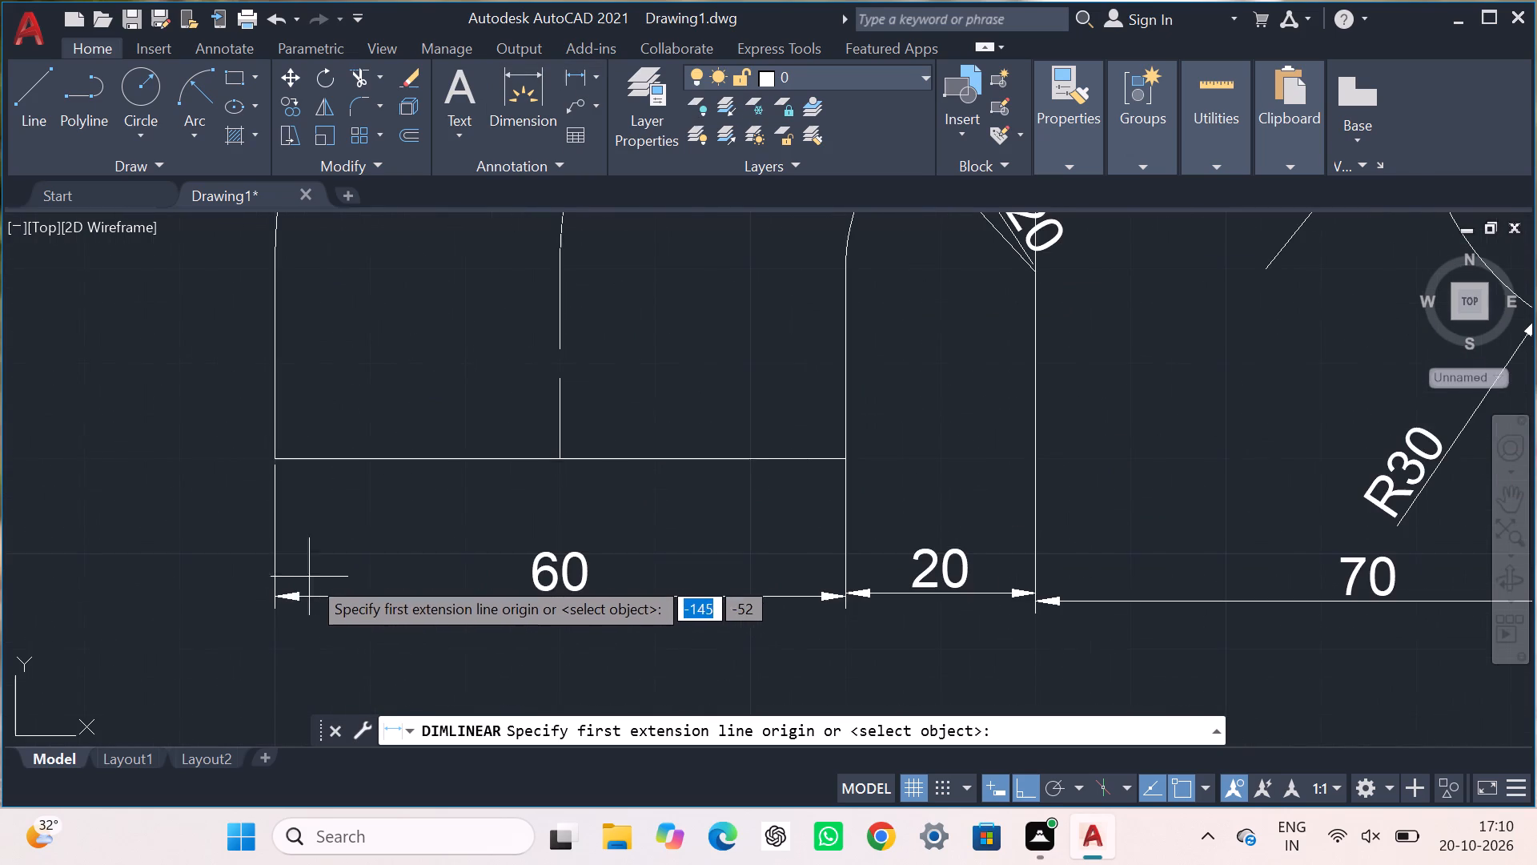
pyautogui.click(279, 454)
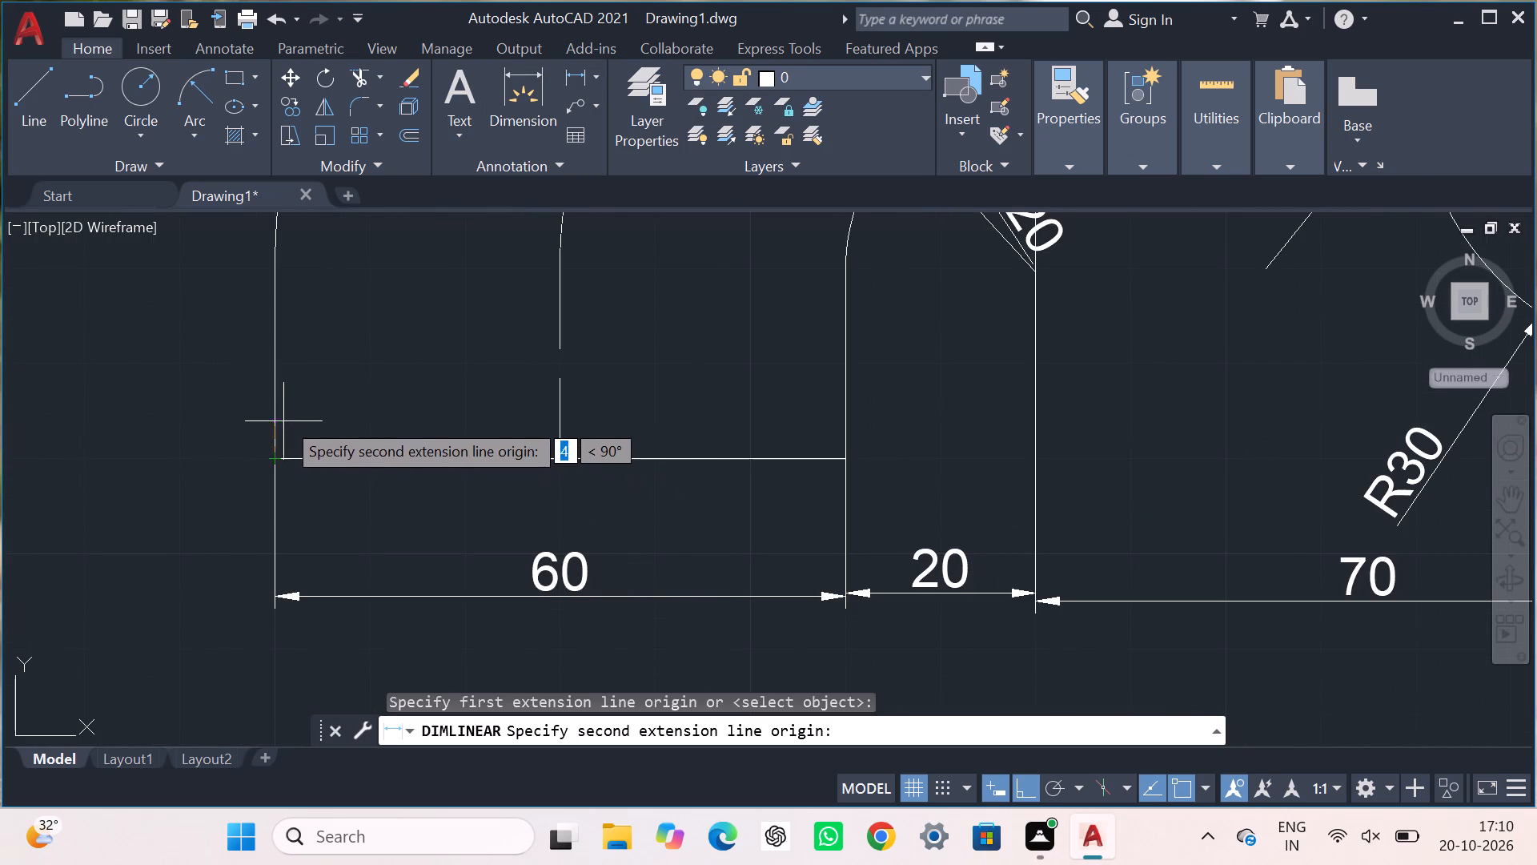
pyautogui.moveTo(286, 411); pyautogui.dragTo(322, 658, button='middle')
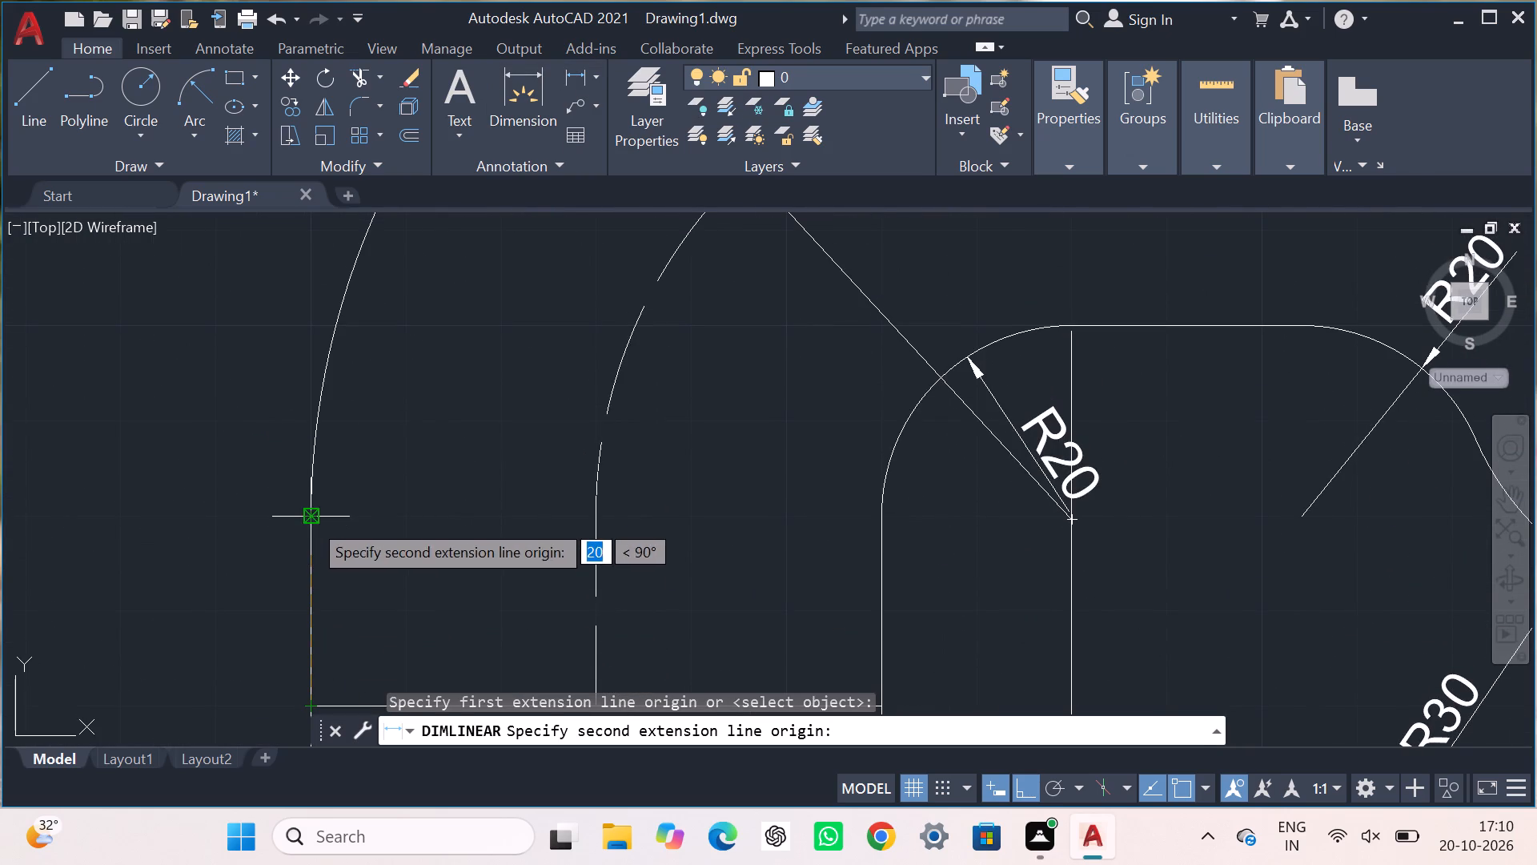
pyautogui.click(310, 520)
pyautogui.click(234, 581)
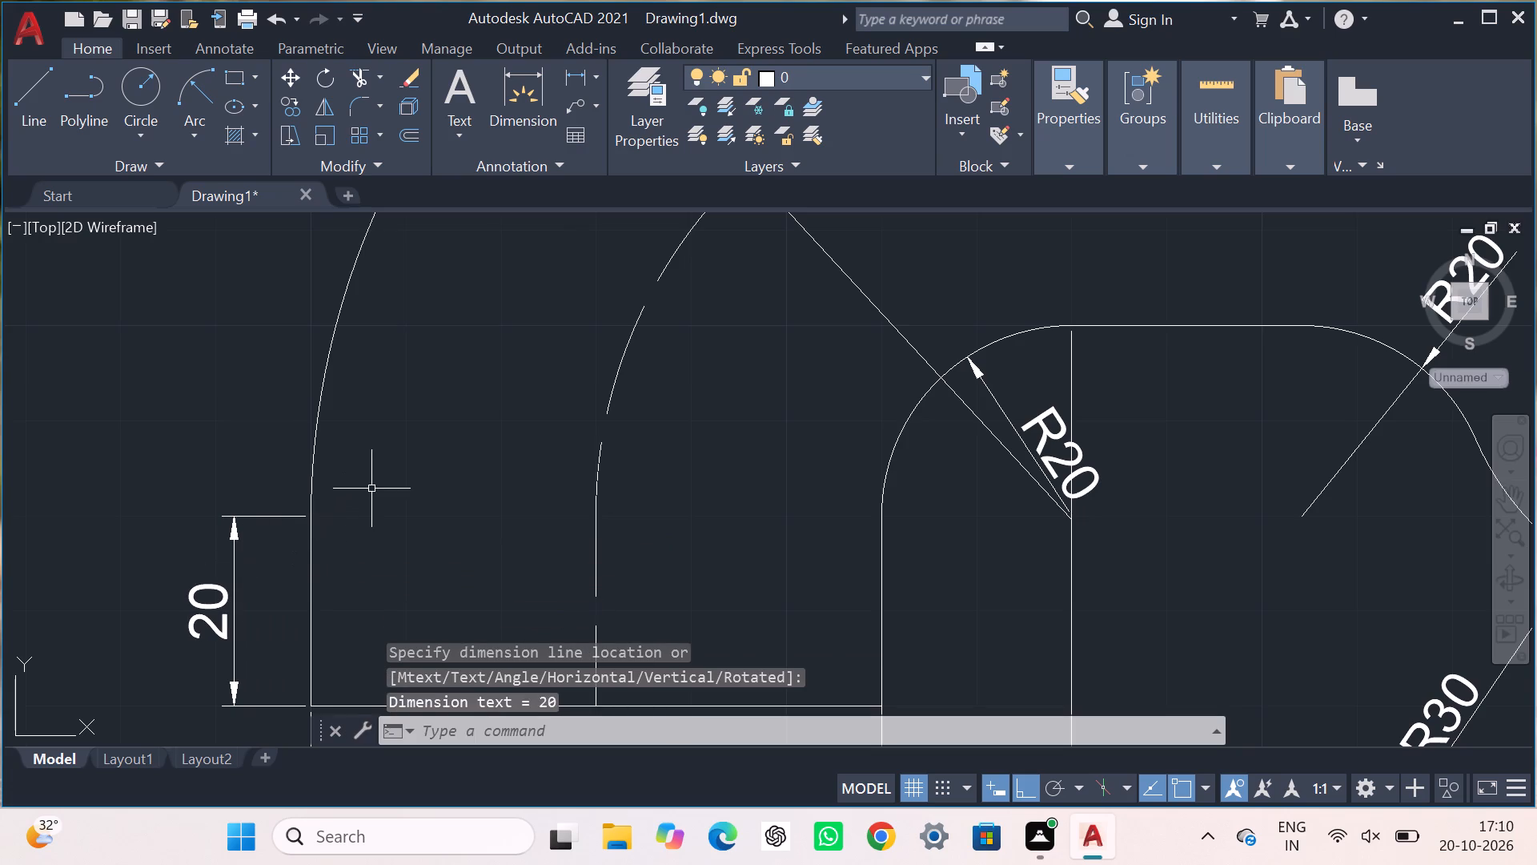
# Add a vertical linear dimension from the elbow's outer arc start to the top of the neck's left R50 fillet, aligned above the elbow edge dimension.
pyautogui.click(570, 75)
pyautogui.click(303, 519)
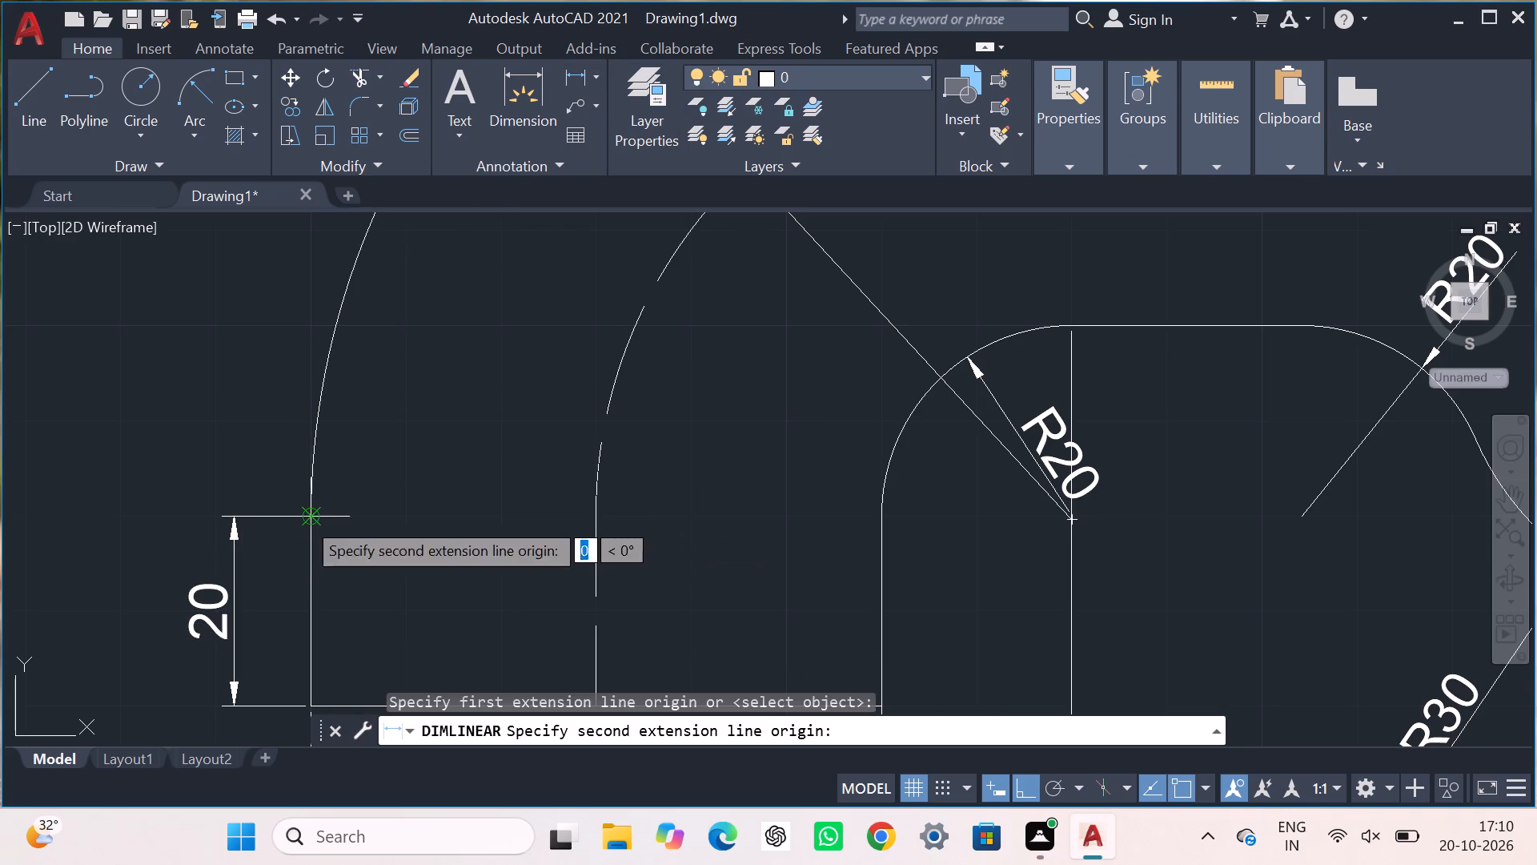
pyautogui.scroll(-4, 488, 392)
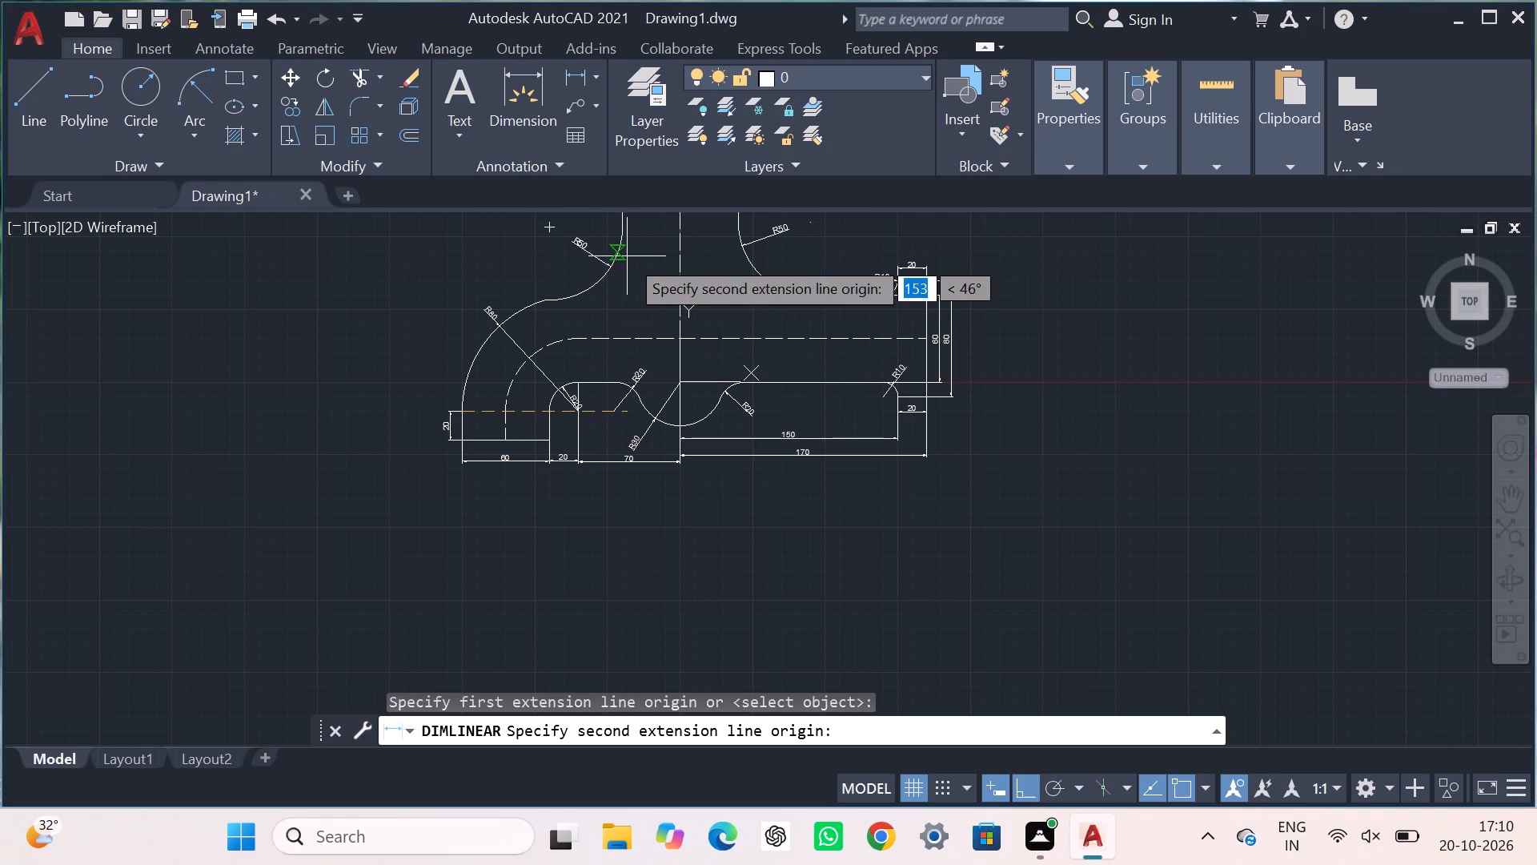
pyautogui.scroll(1, 625, 256)
pyautogui.scroll(-2, 625, 256)
pyautogui.moveTo(622, 302); pyautogui.dragTo(623, 400, button='middle')
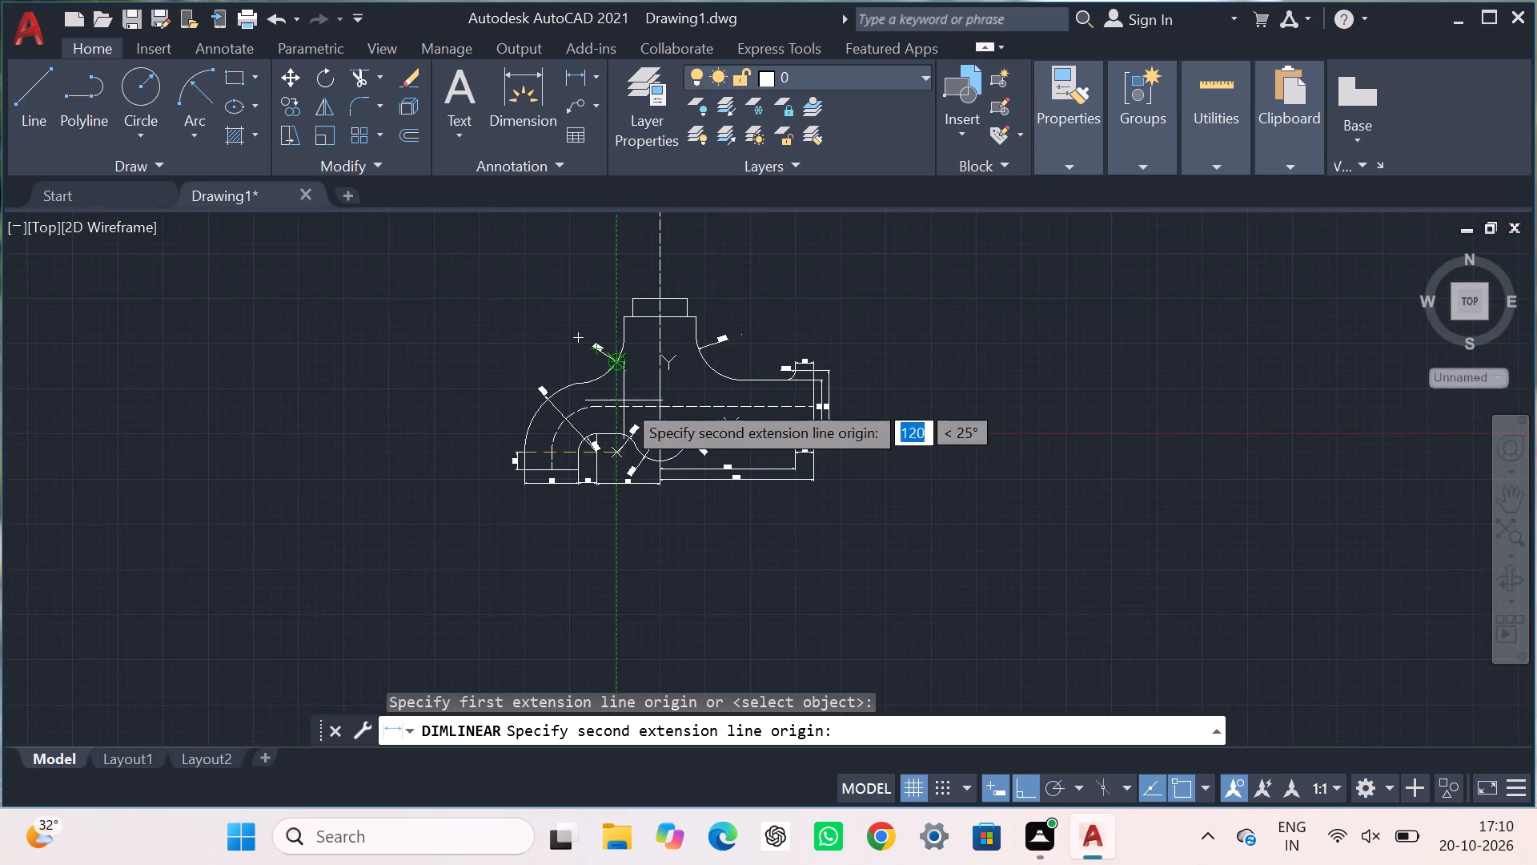
pyautogui.scroll(4, 624, 384)
pyautogui.scroll(-2, 624, 363)
pyautogui.moveTo(624, 362); pyautogui.dragTo(624, 530, button='middle')
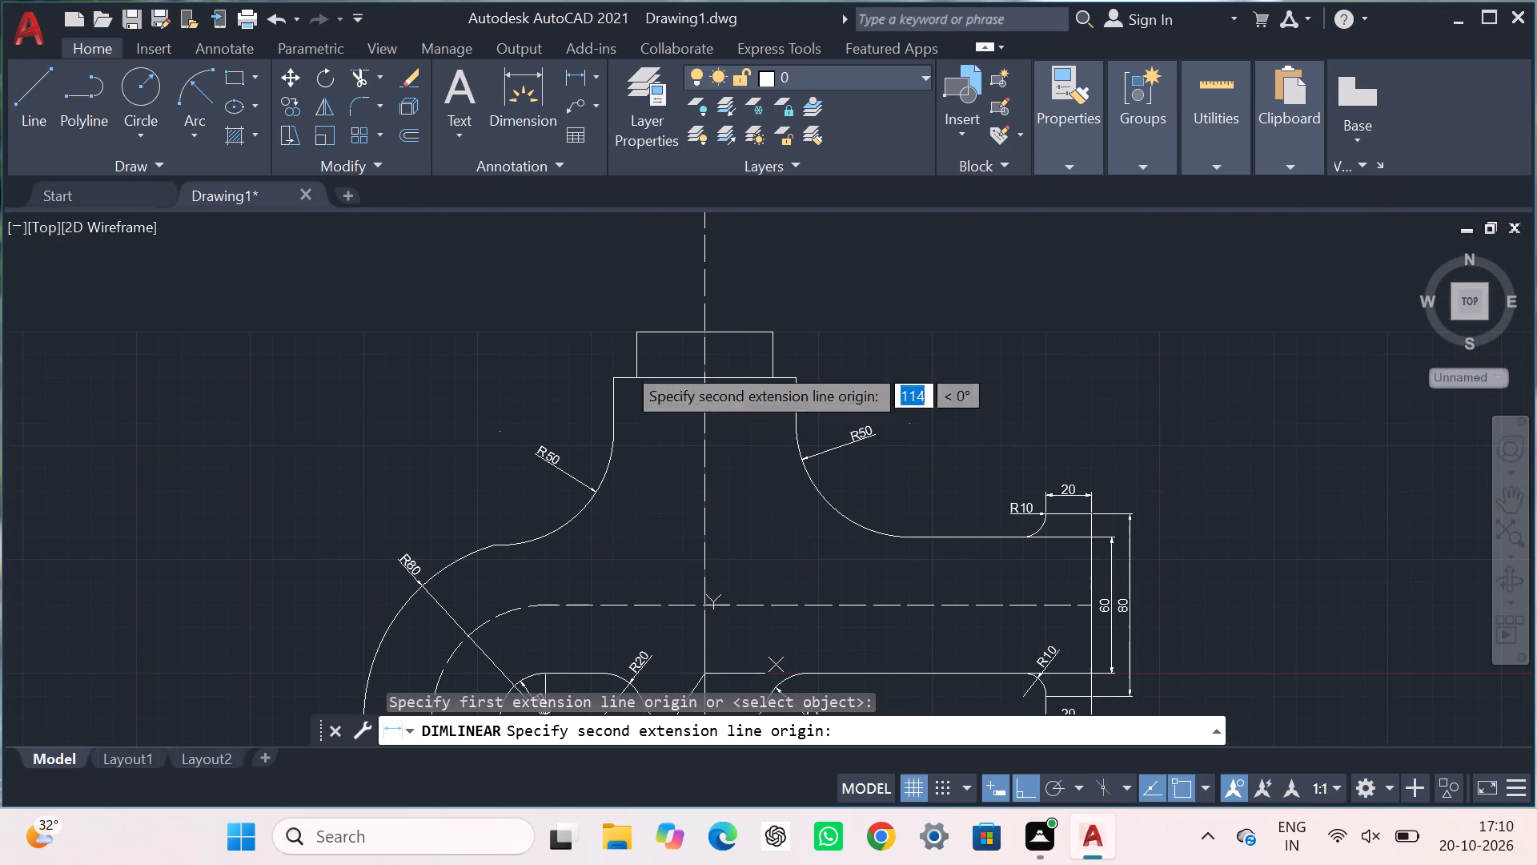
pyautogui.click(619, 424)
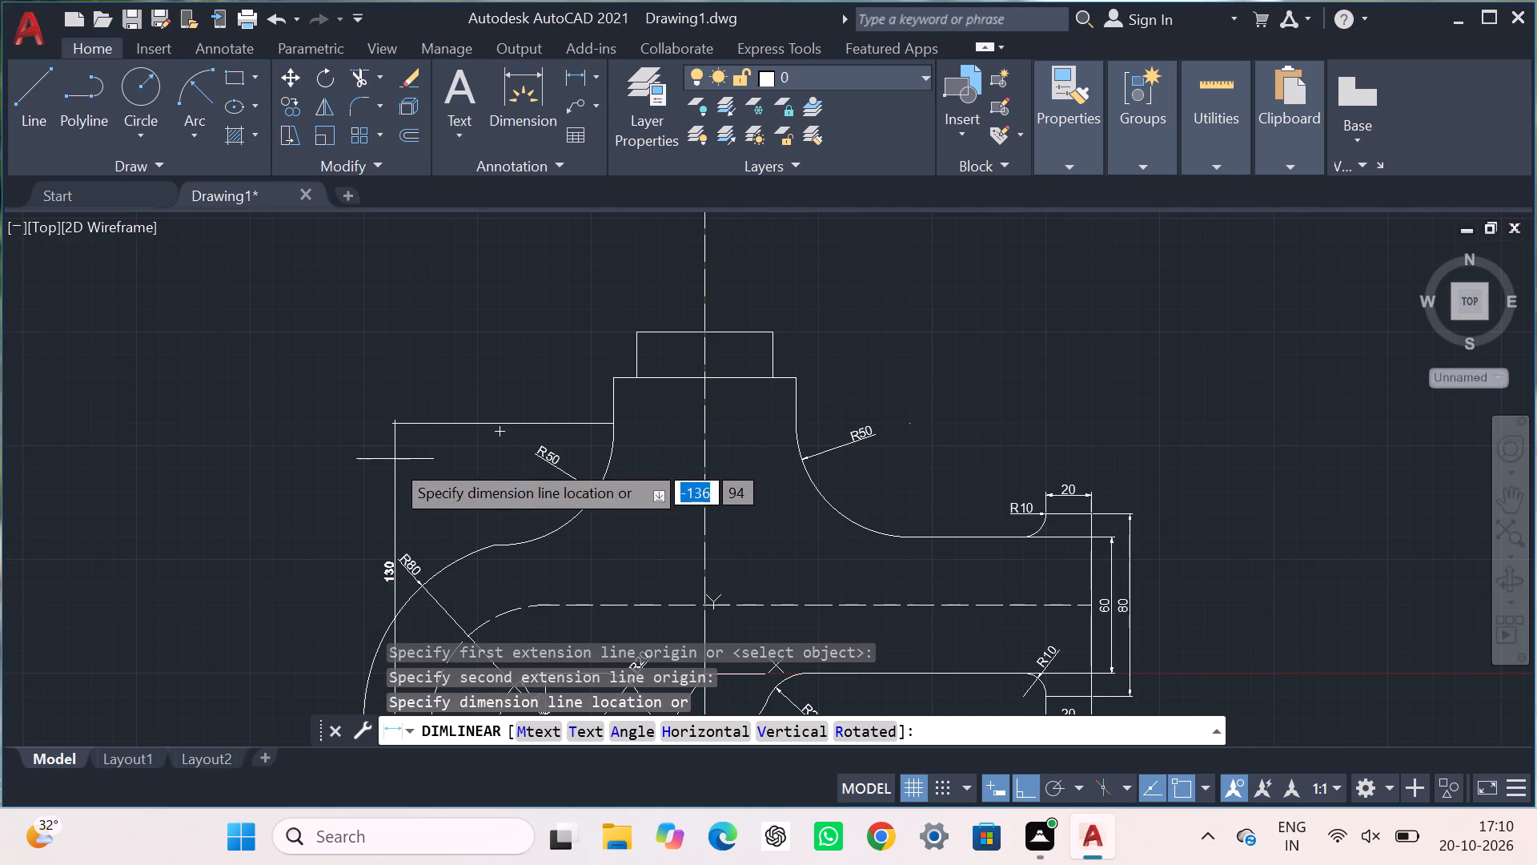
pyautogui.moveTo(293, 496); pyautogui.dragTo(353, 231, button='middle')
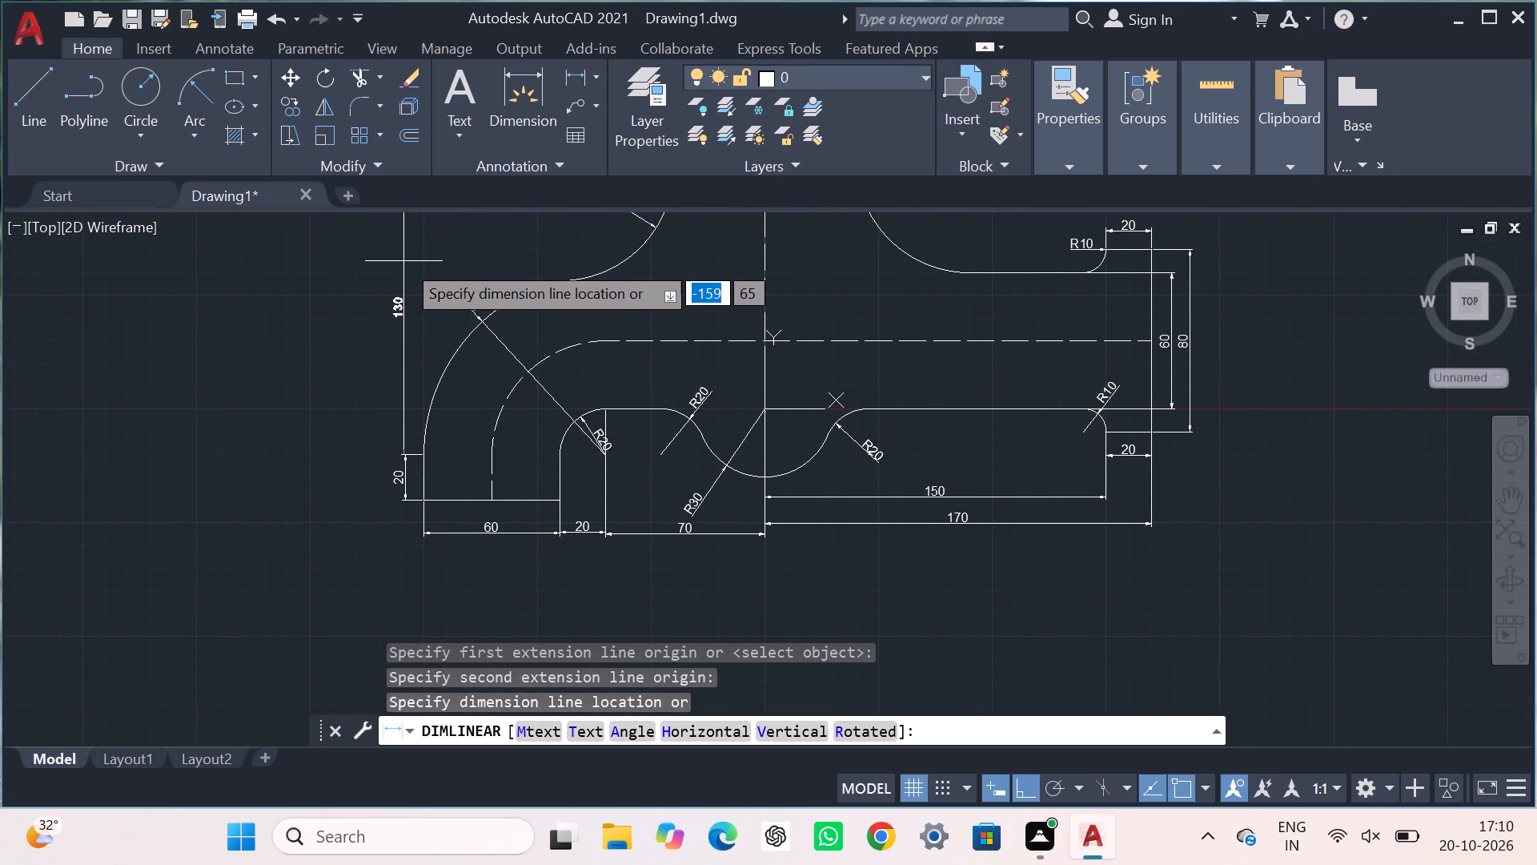
pyautogui.click(405, 263)
# Add a vertical linear dimension from the top of the neck's left R50 fillet to the neck's shoulder, aligned above the 130 dimension.
pyautogui.moveTo(513, 257); pyautogui.dragTo(514, 435, button='middle')
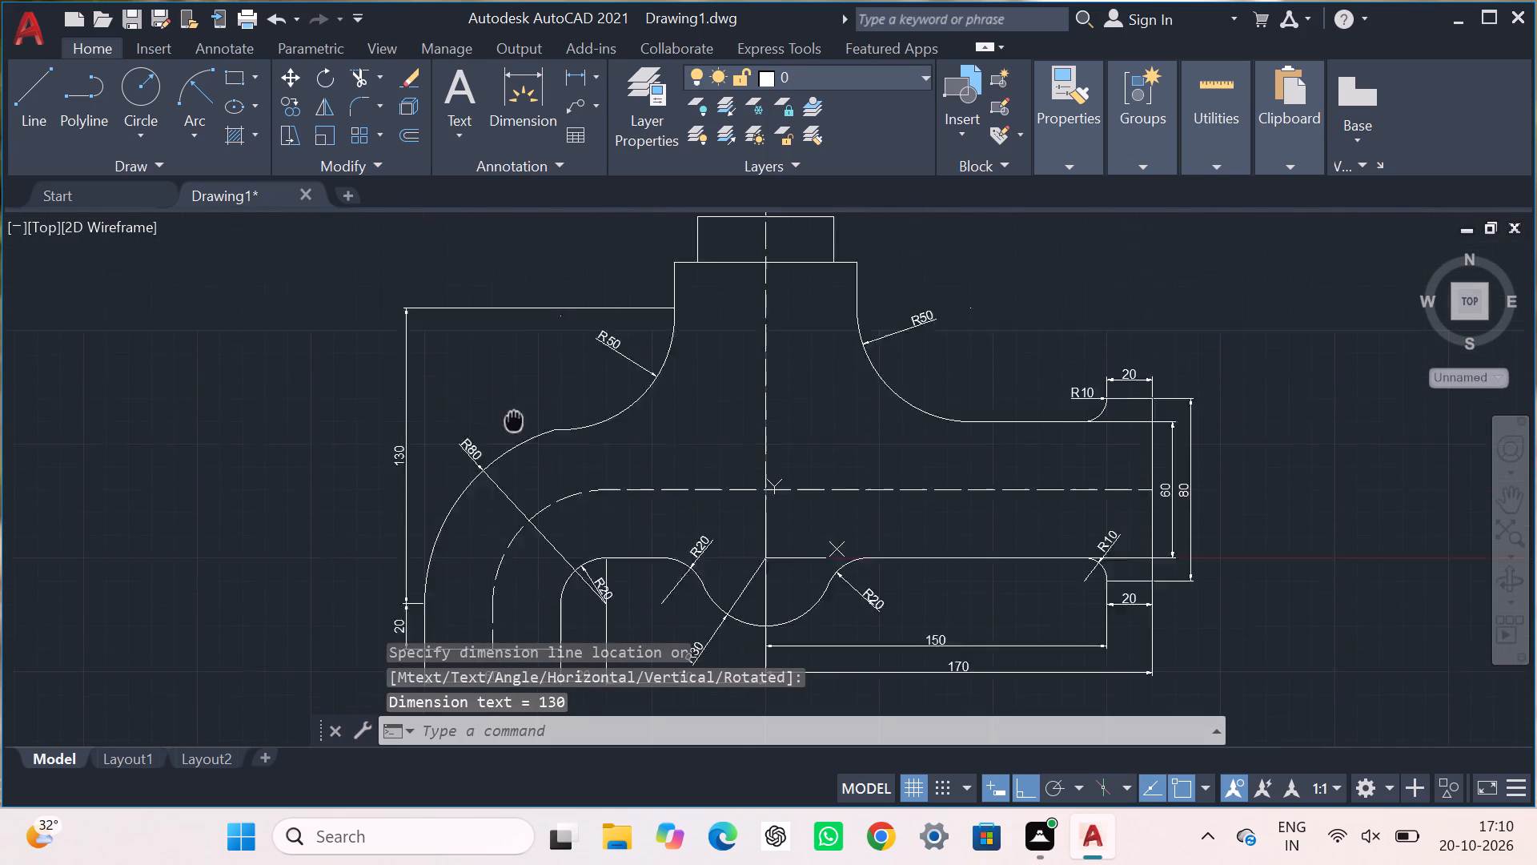
pyautogui.moveTo(514, 435); pyautogui.dragTo(499, 626, button='middle')
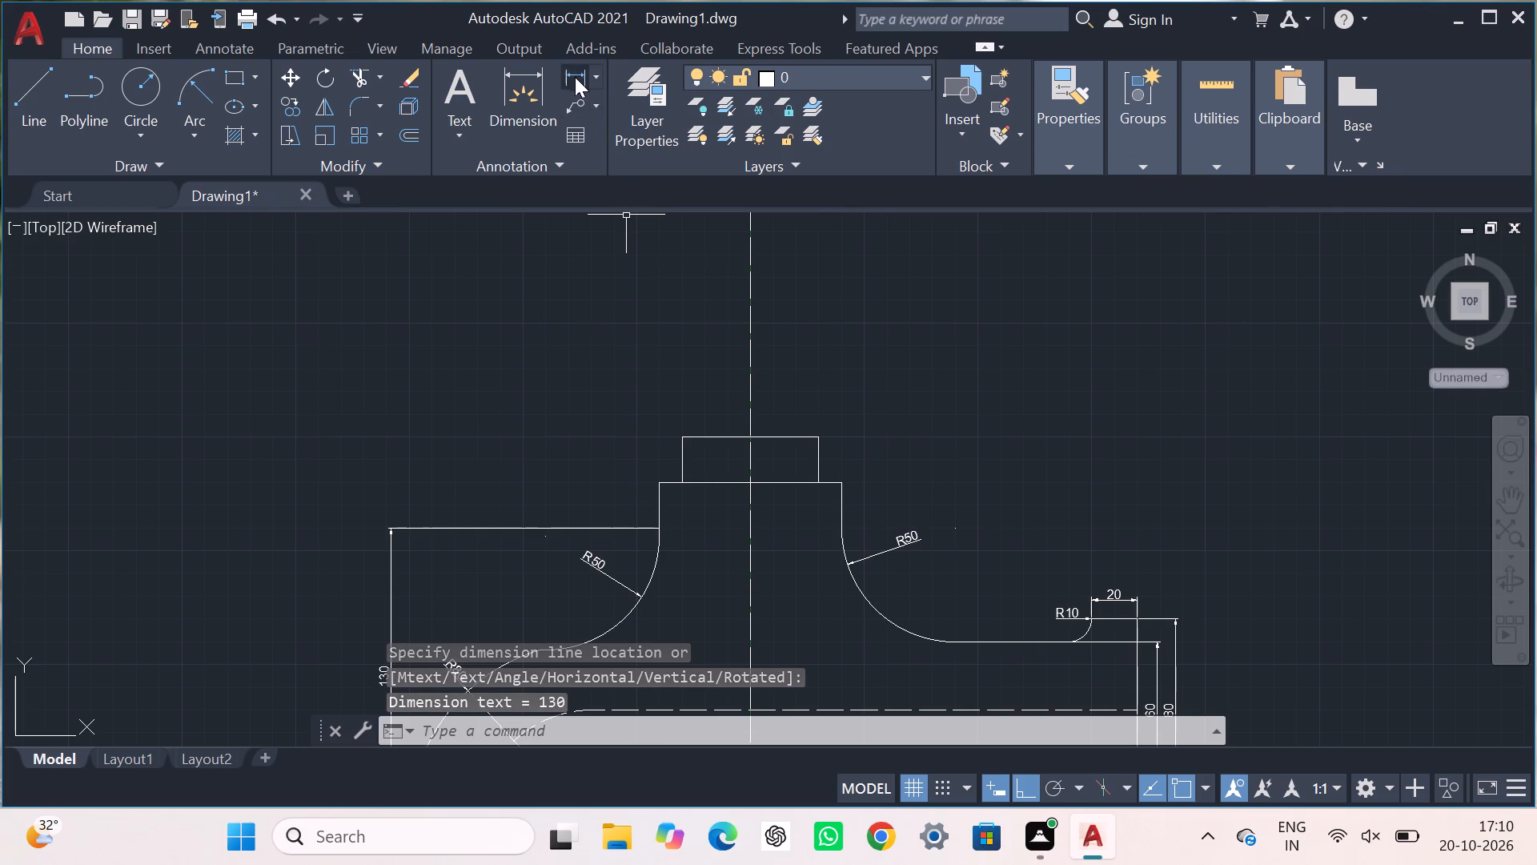
pyautogui.click(575, 72)
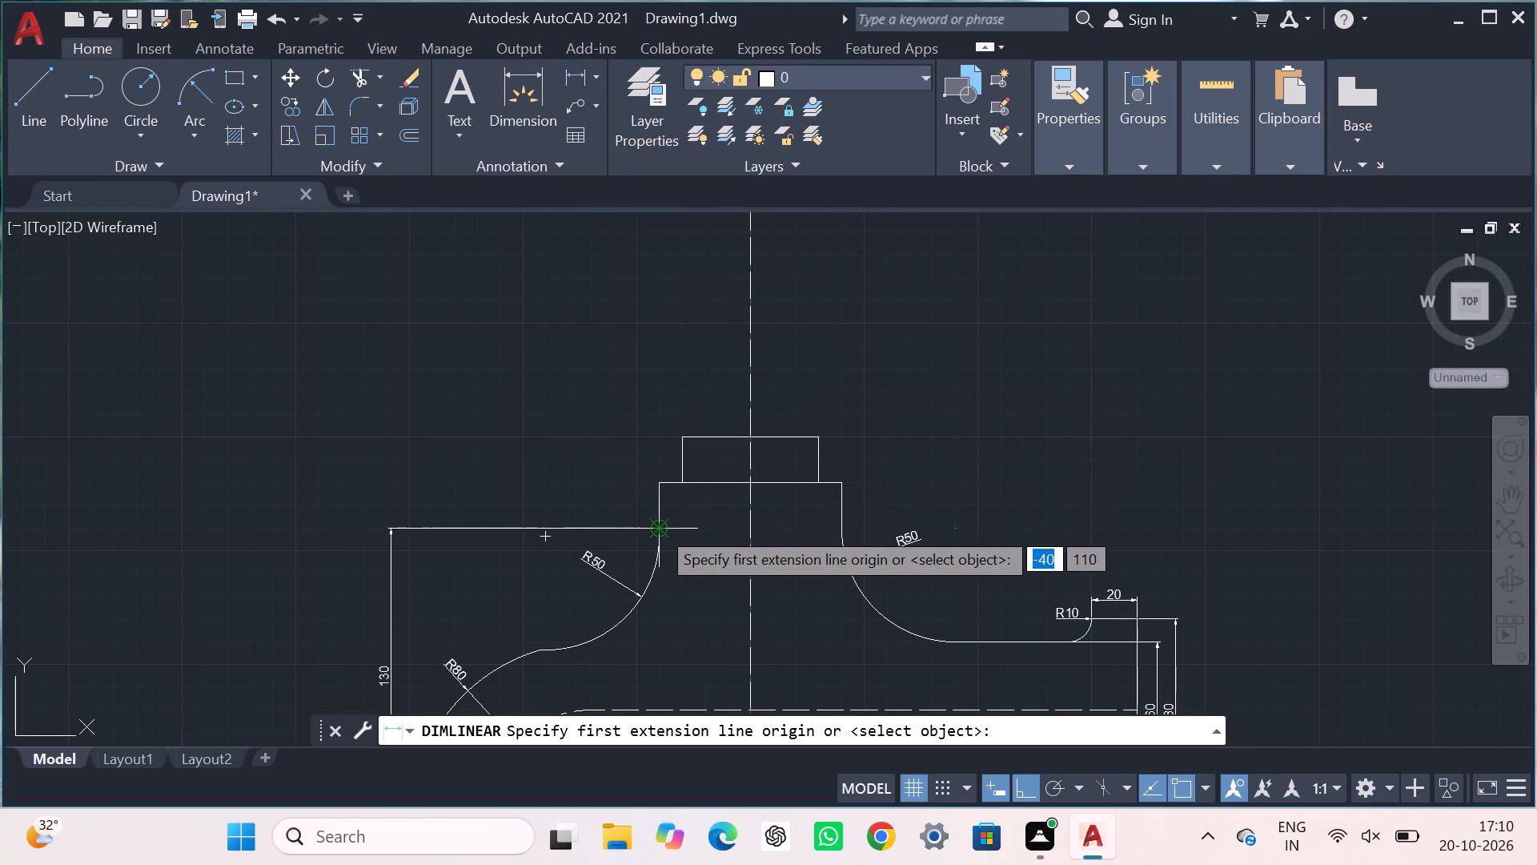
pyautogui.scroll(4, 658, 527)
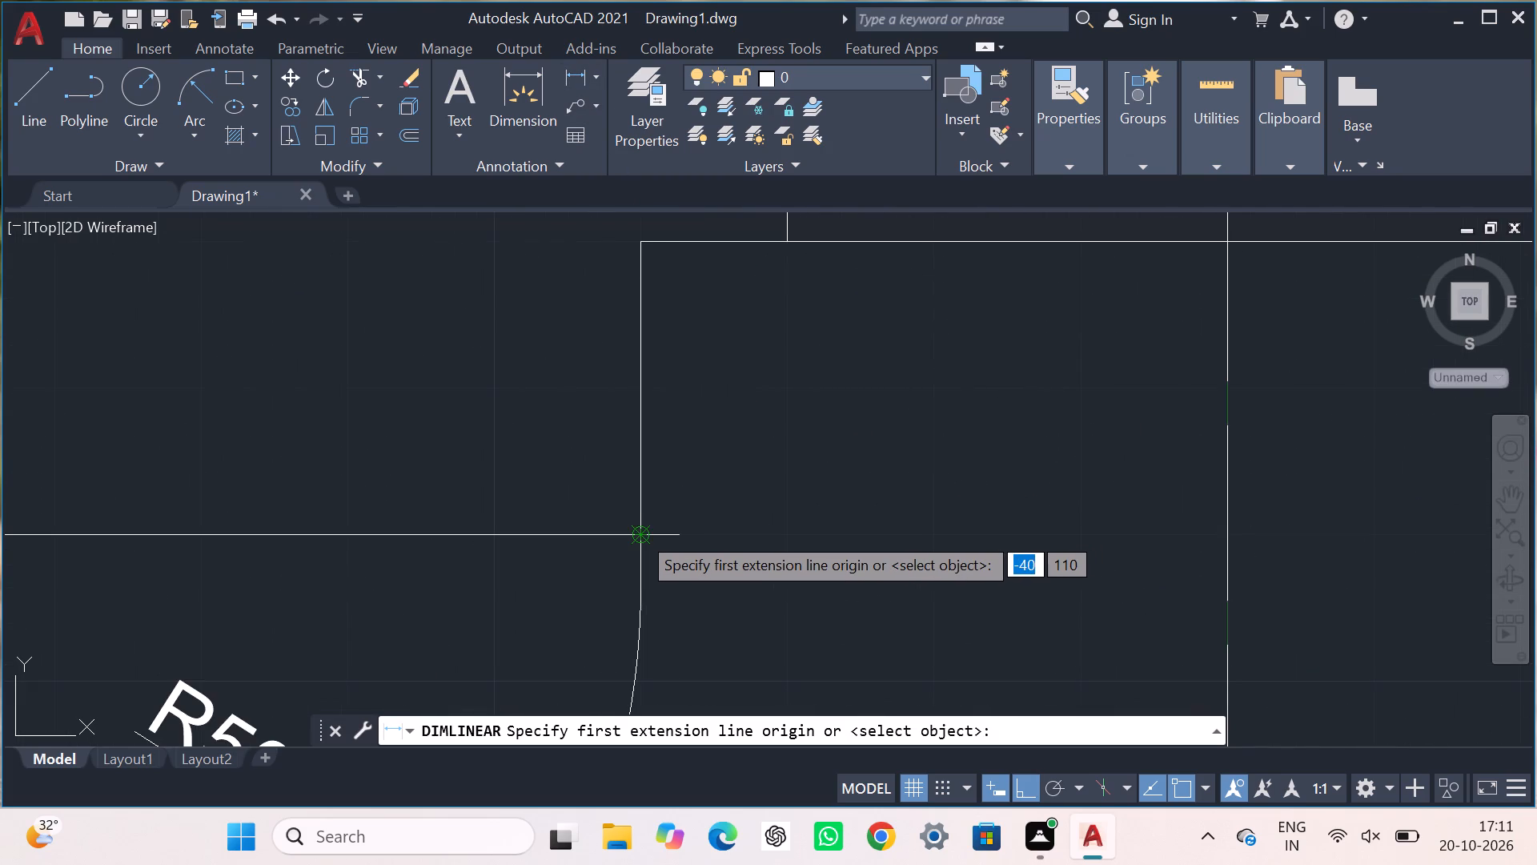
pyautogui.click(640, 533)
pyautogui.moveTo(642, 240); pyautogui.dragTo(634, 246)
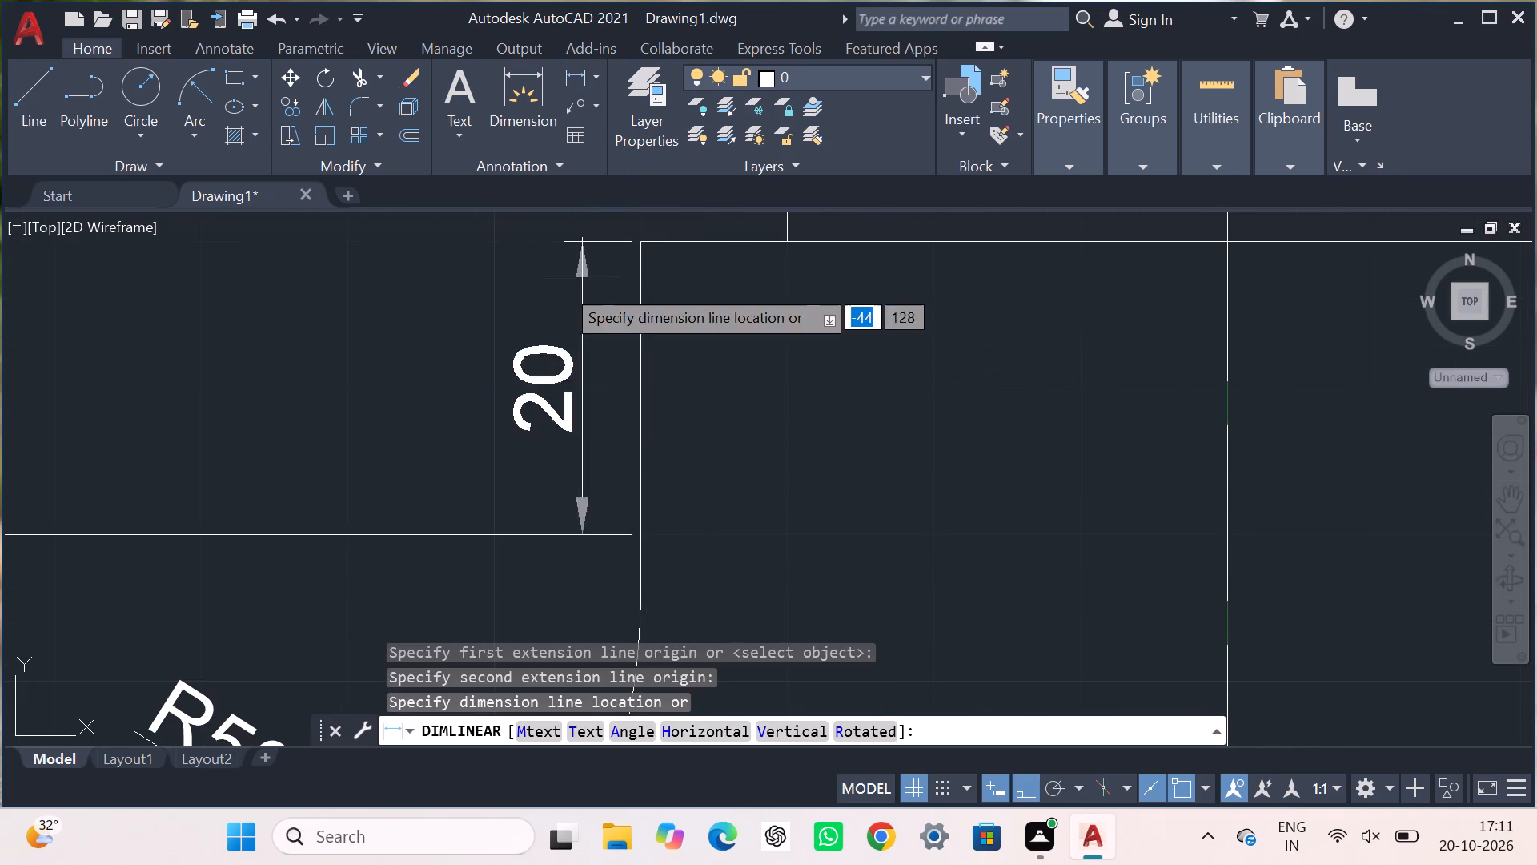
pyautogui.scroll(-3, 447, 315)
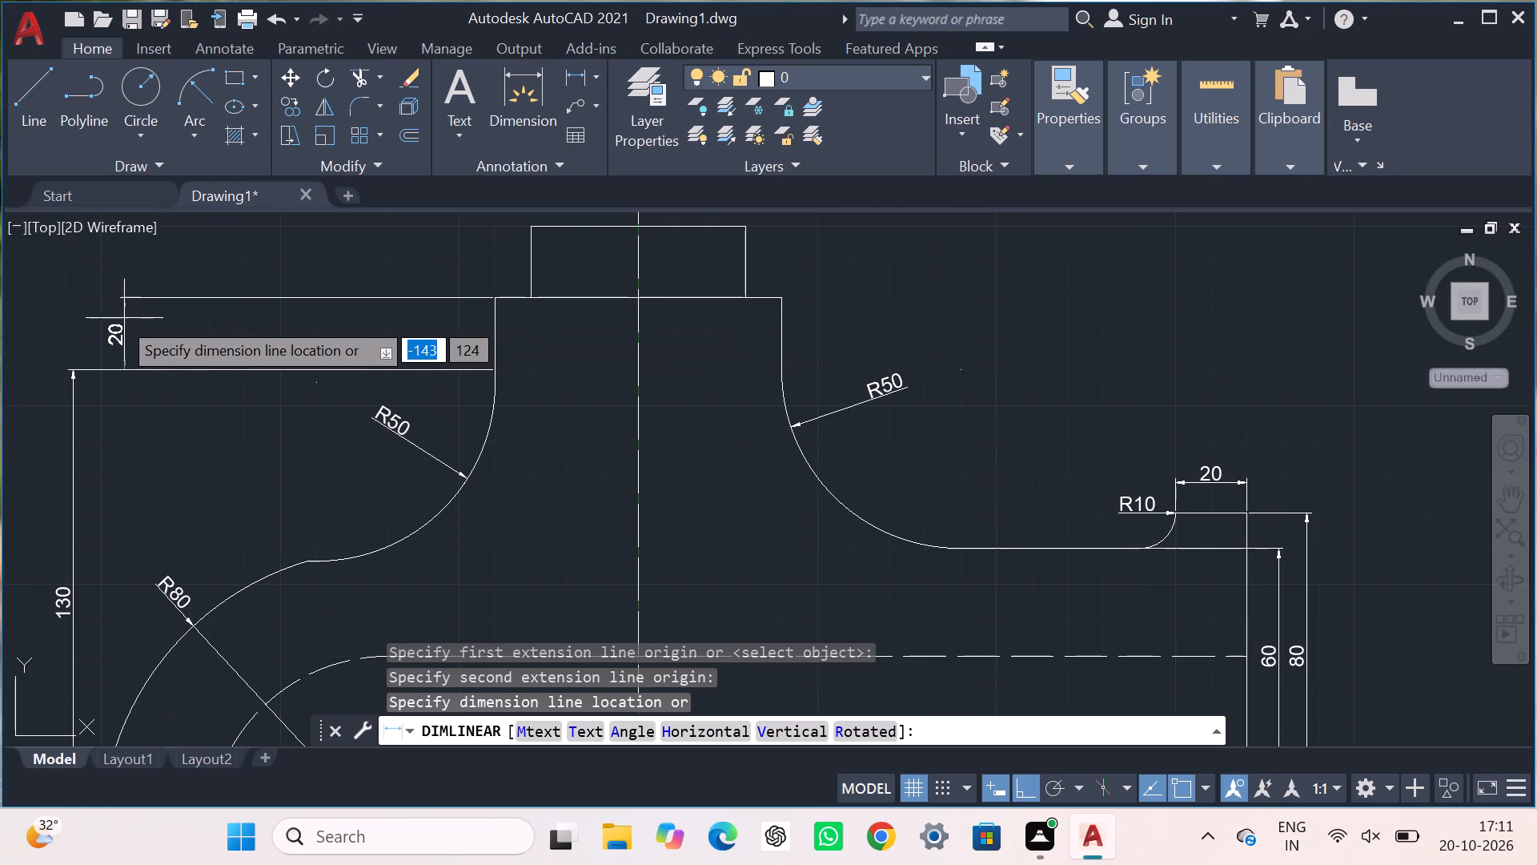
pyautogui.click(74, 328)
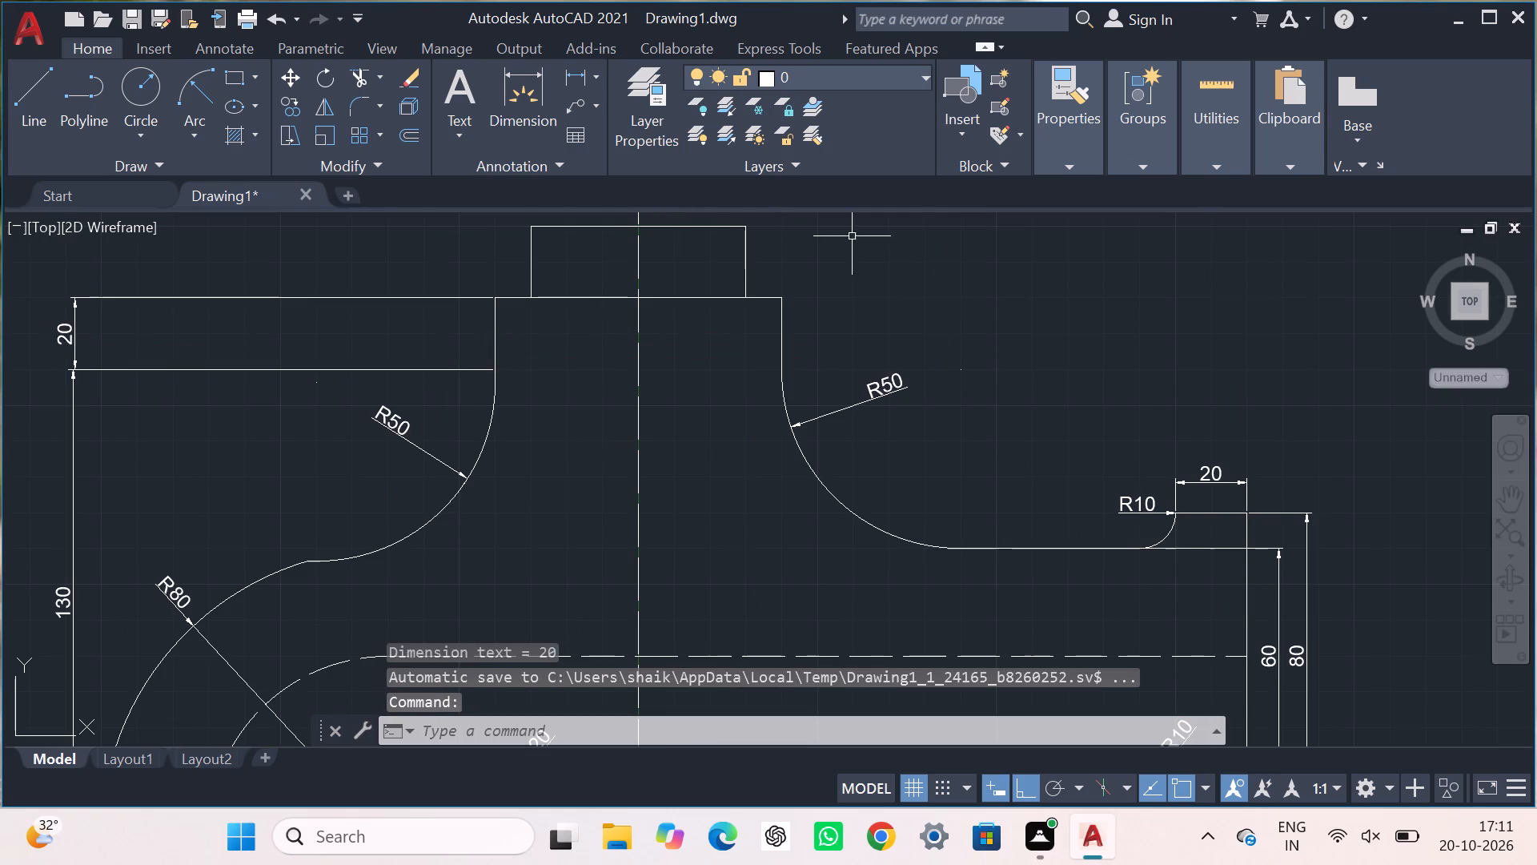
# Add a vertical linear dimension to the collar's right edge, placed outside the neck on the right side.
pyautogui.click(568, 68)
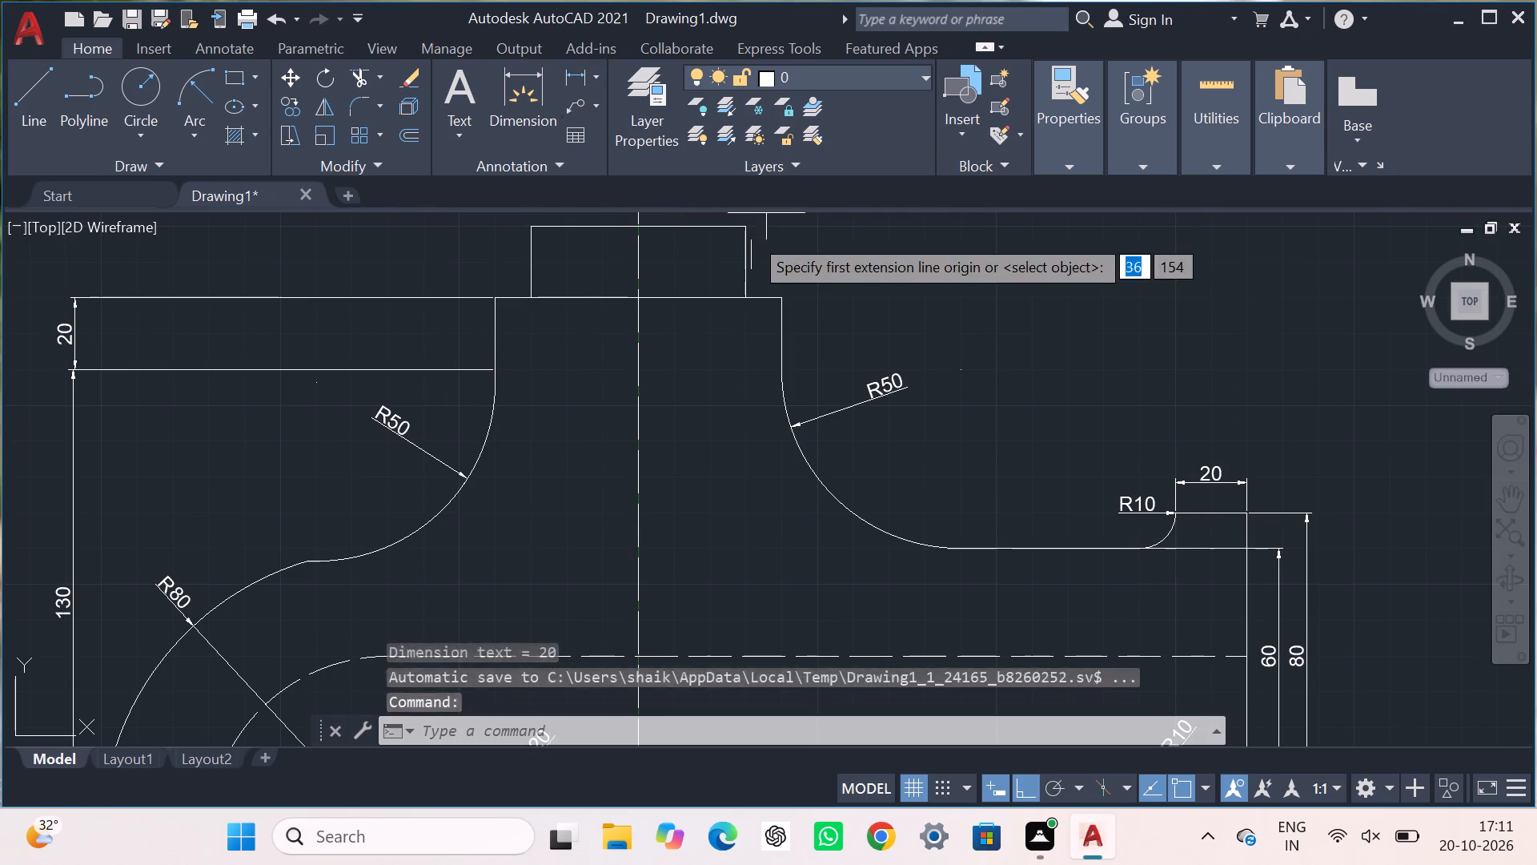
pyautogui.click(747, 232)
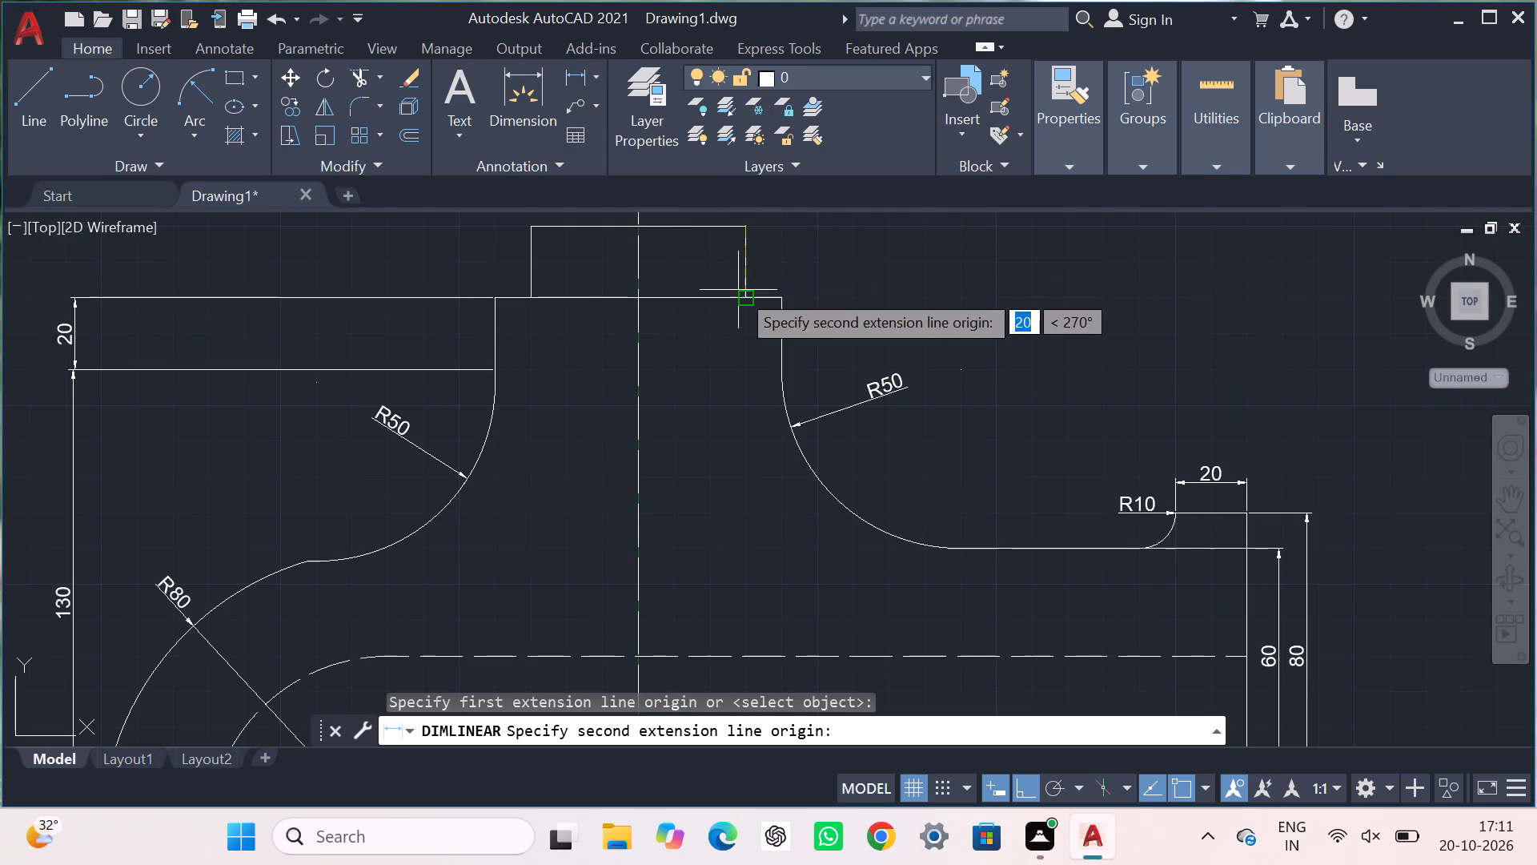
pyautogui.click(746, 293)
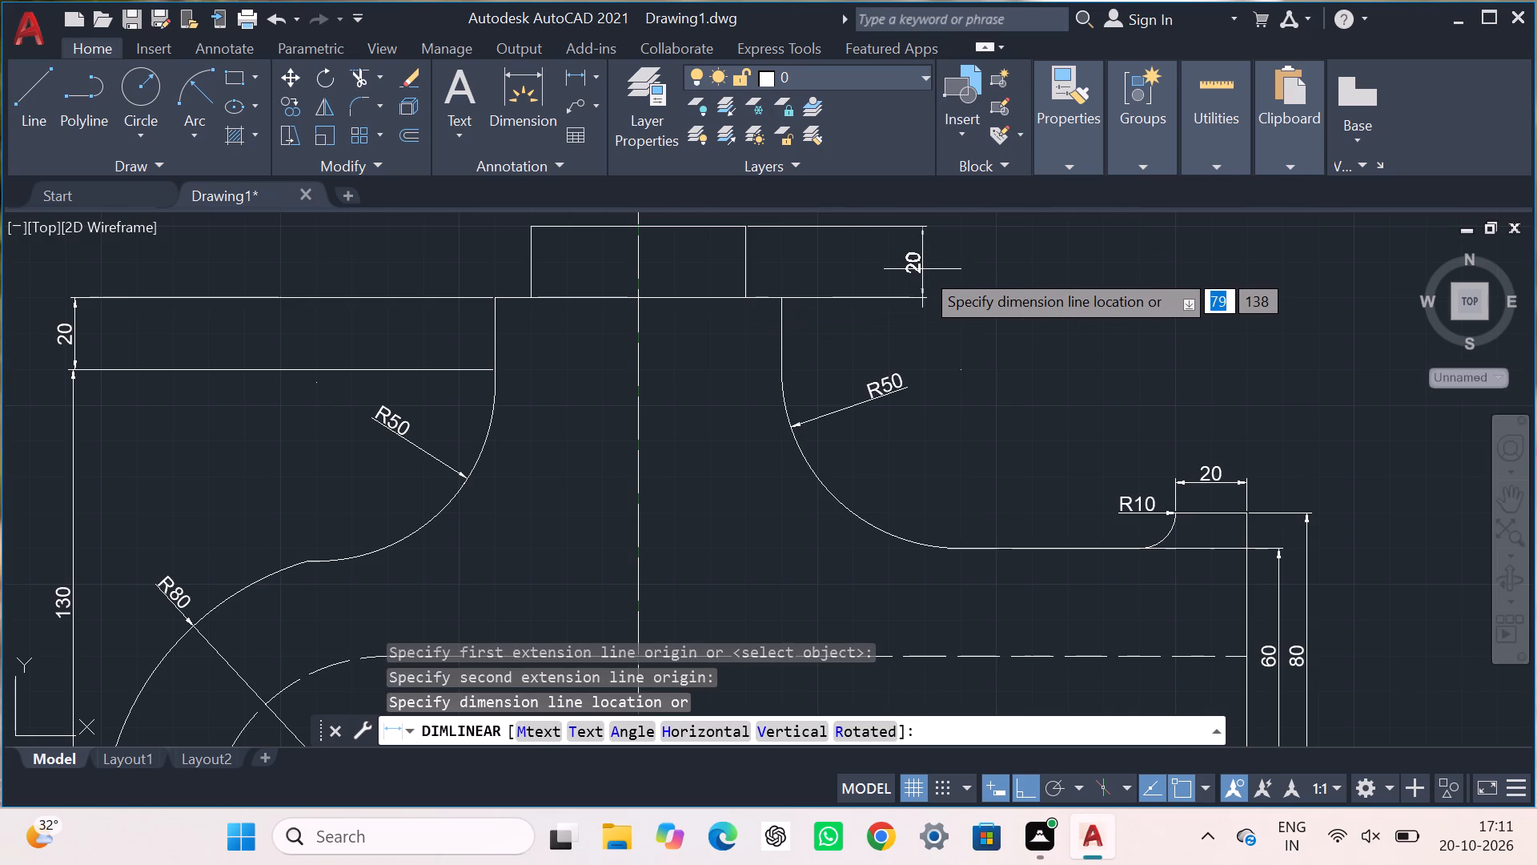
pyautogui.click(922, 269)
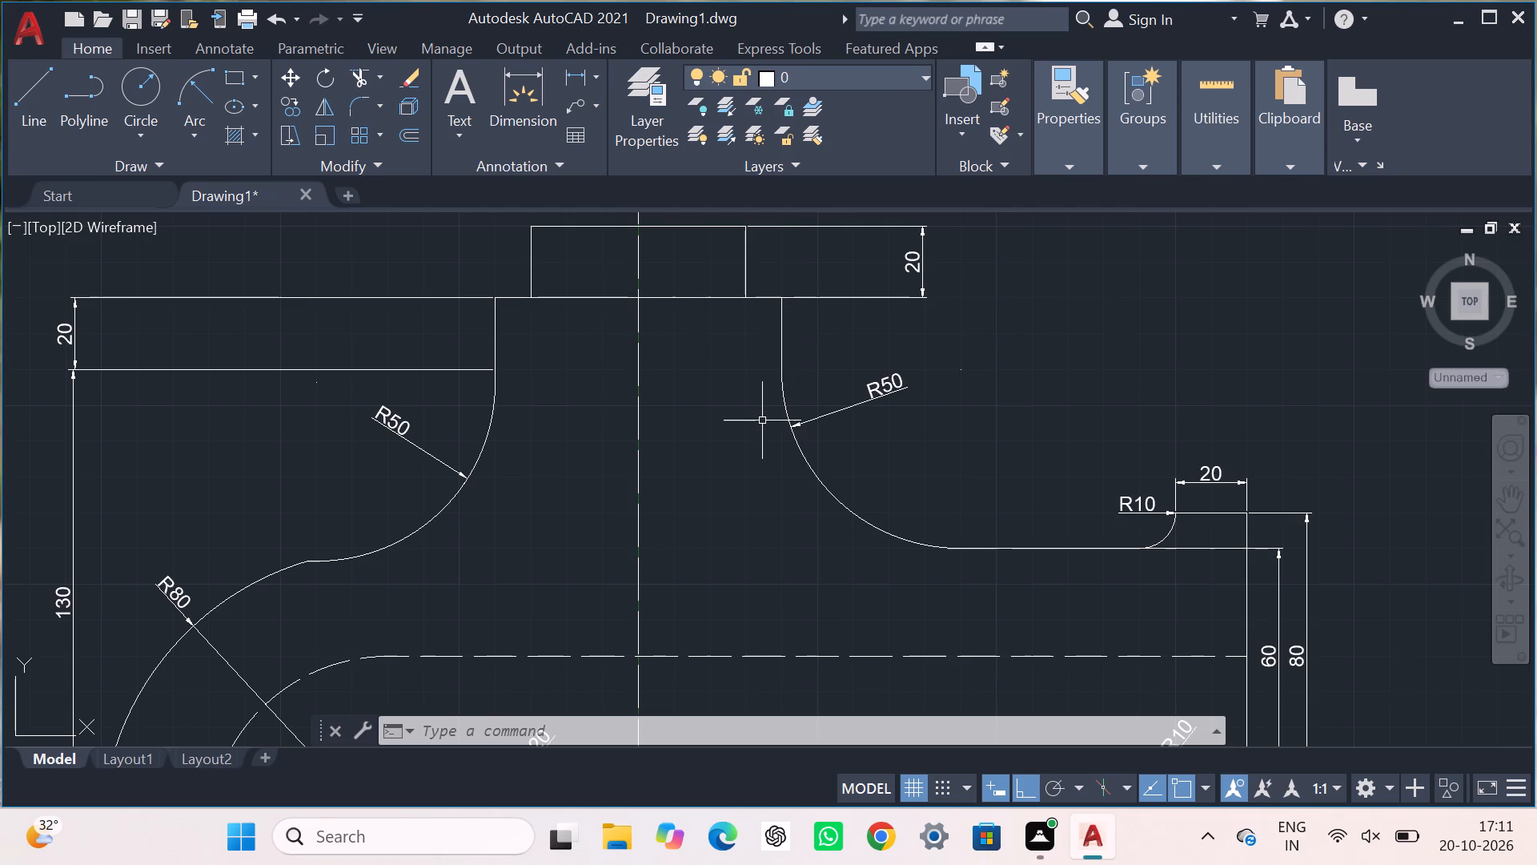
# Add a horizontal linear dimension across the full neck width between its shoulder corners, placed above the collar.
pyautogui.moveTo(762, 420); pyautogui.dragTo(785, 637, button='middle')
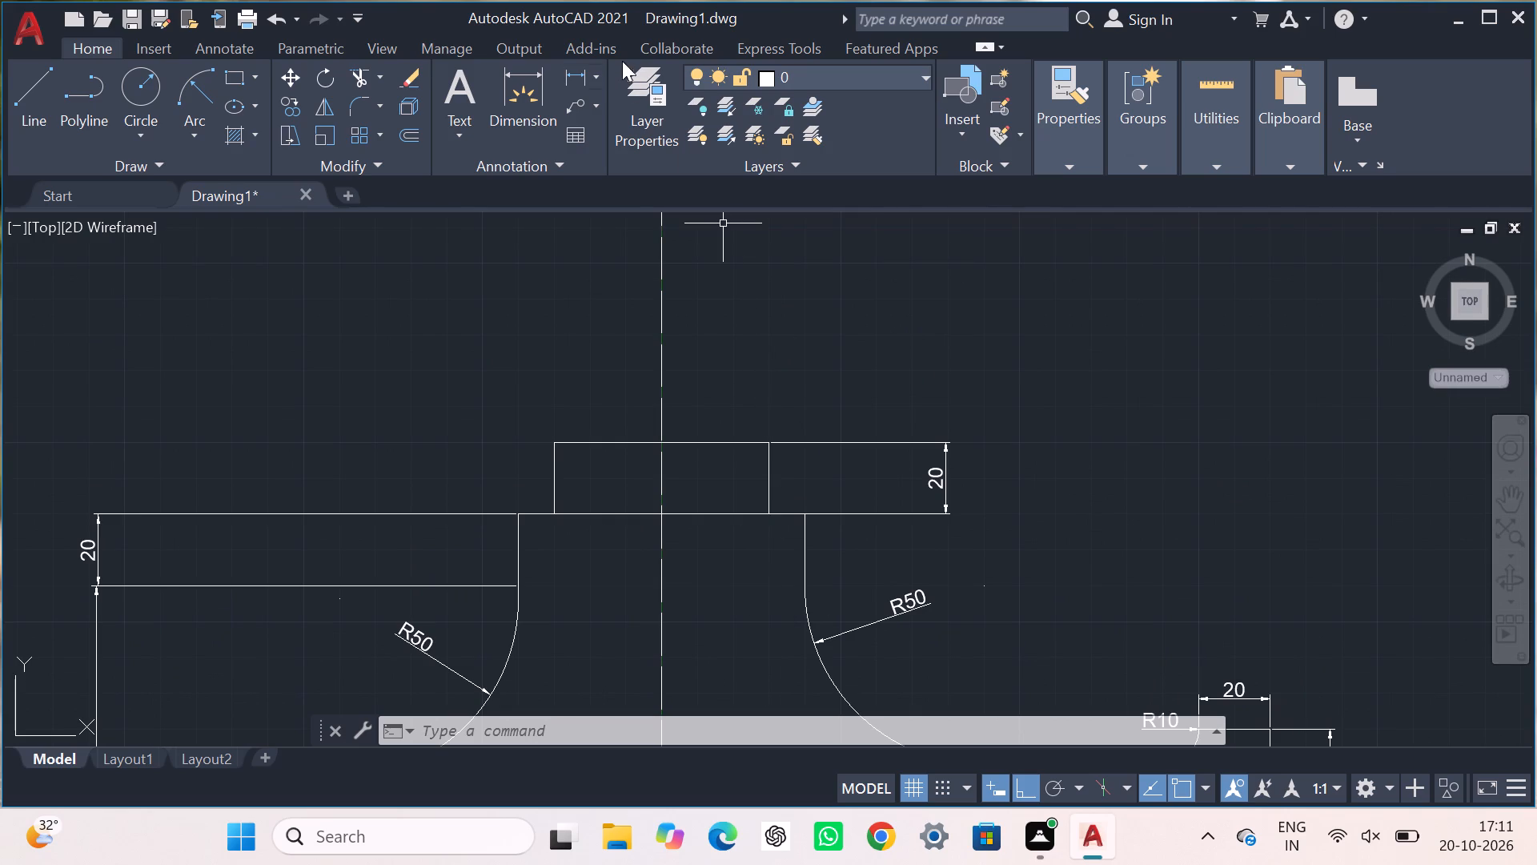
pyautogui.click(571, 76)
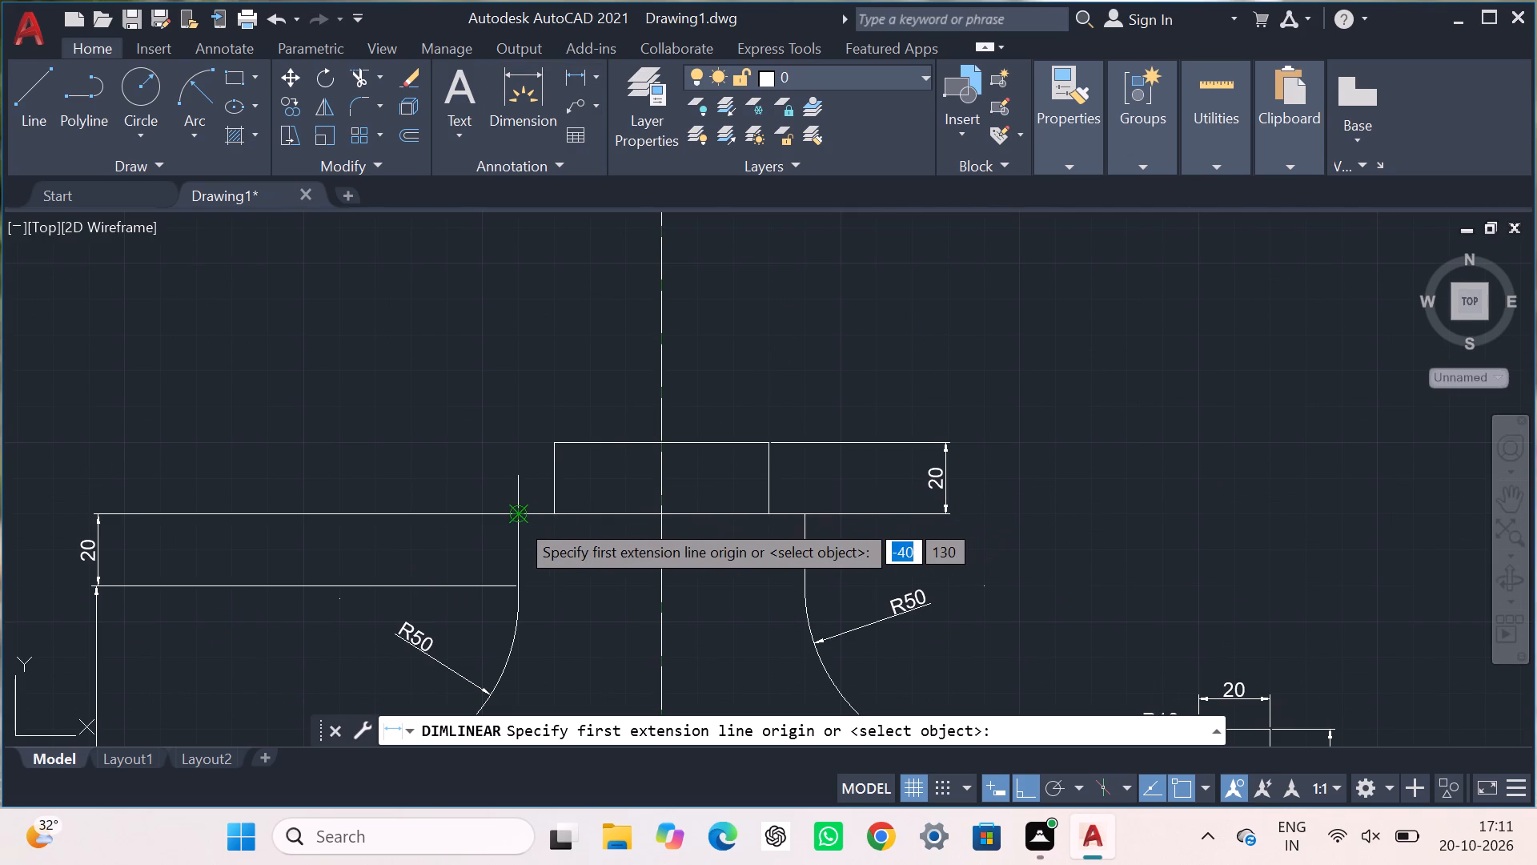
pyautogui.click(517, 520)
pyautogui.click(804, 519)
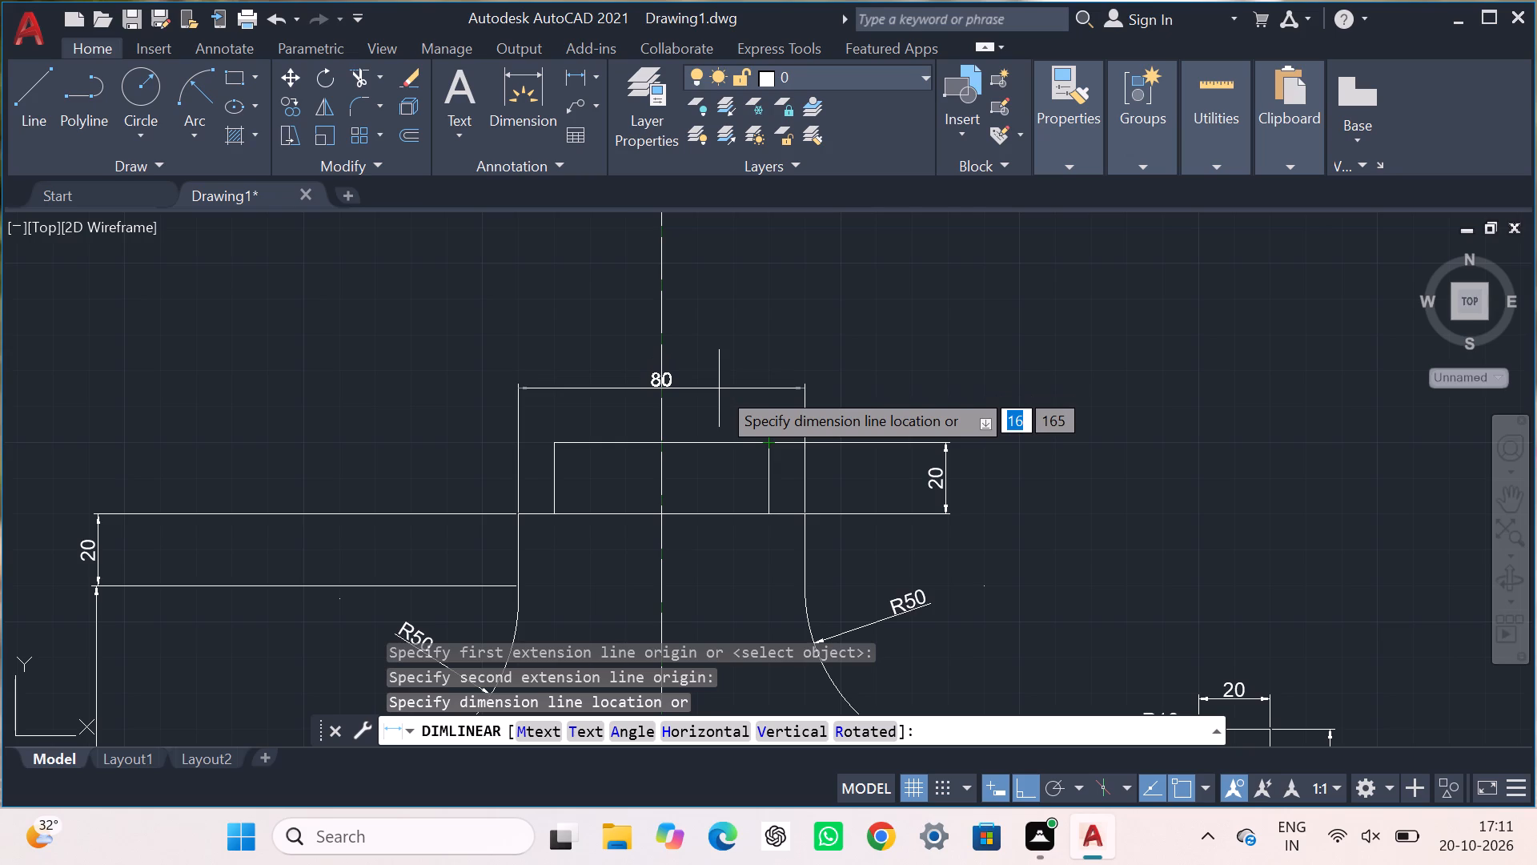
pyautogui.click(719, 388)
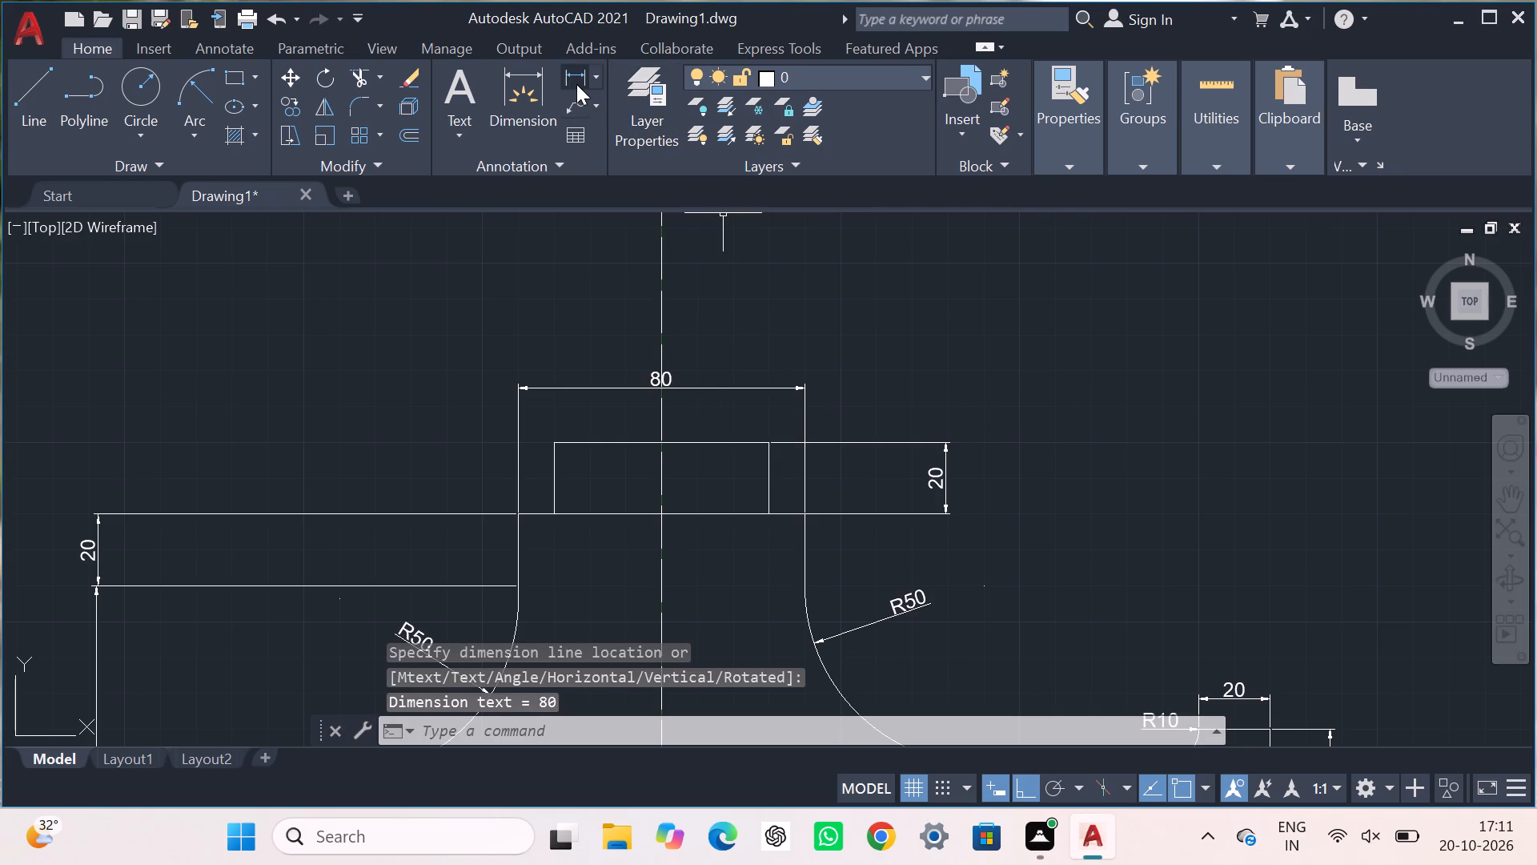
# Add a horizontal linear dimension across the collar's top edge, placed between the collar and the neck width dimension.
pyautogui.click(571, 81)
pyautogui.click(556, 449)
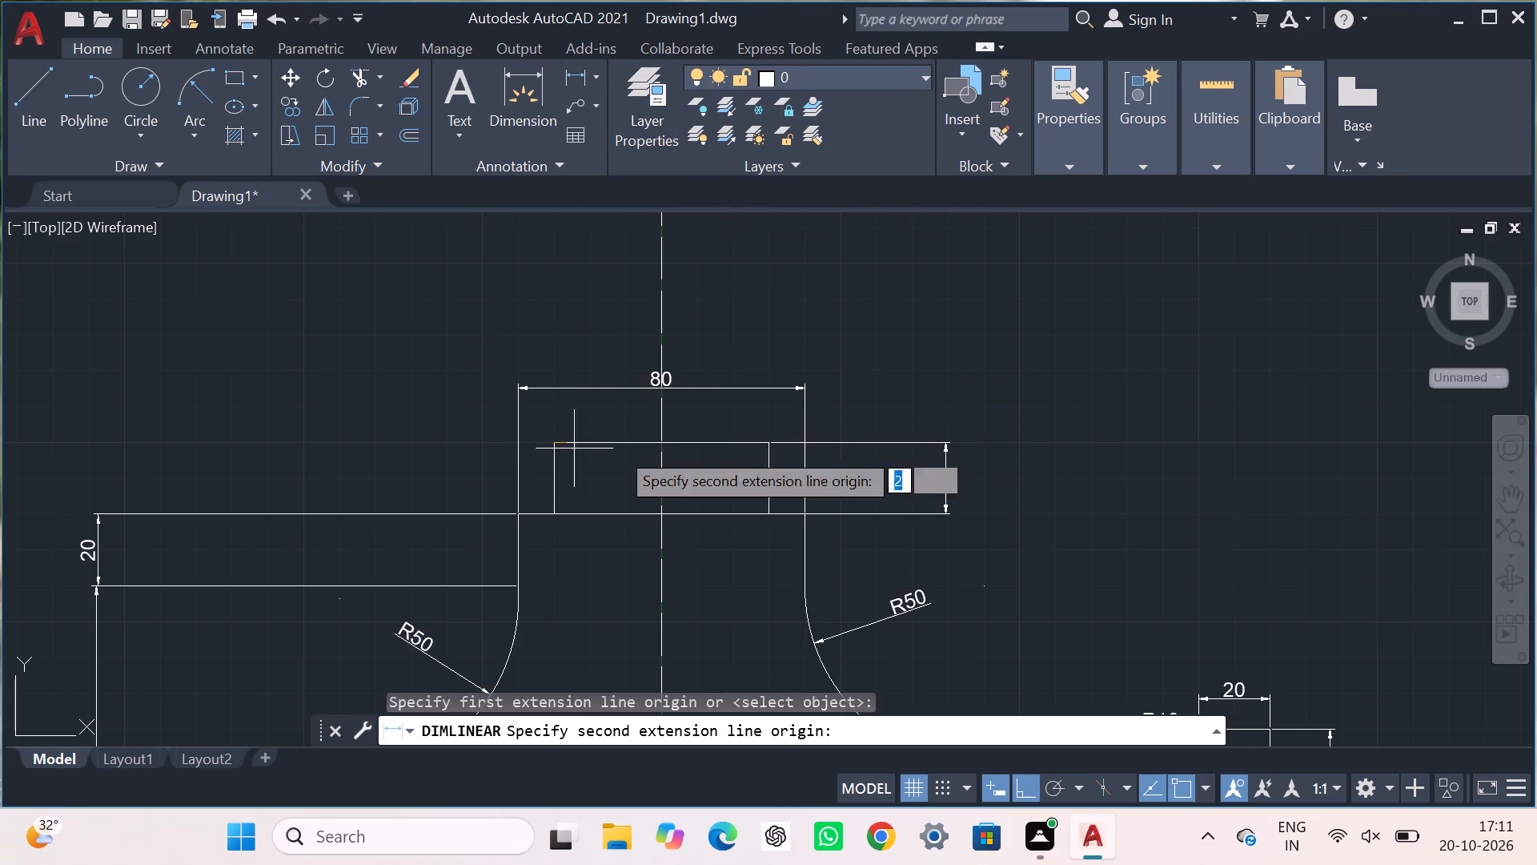
pyautogui.click(763, 441)
pyautogui.click(698, 419)
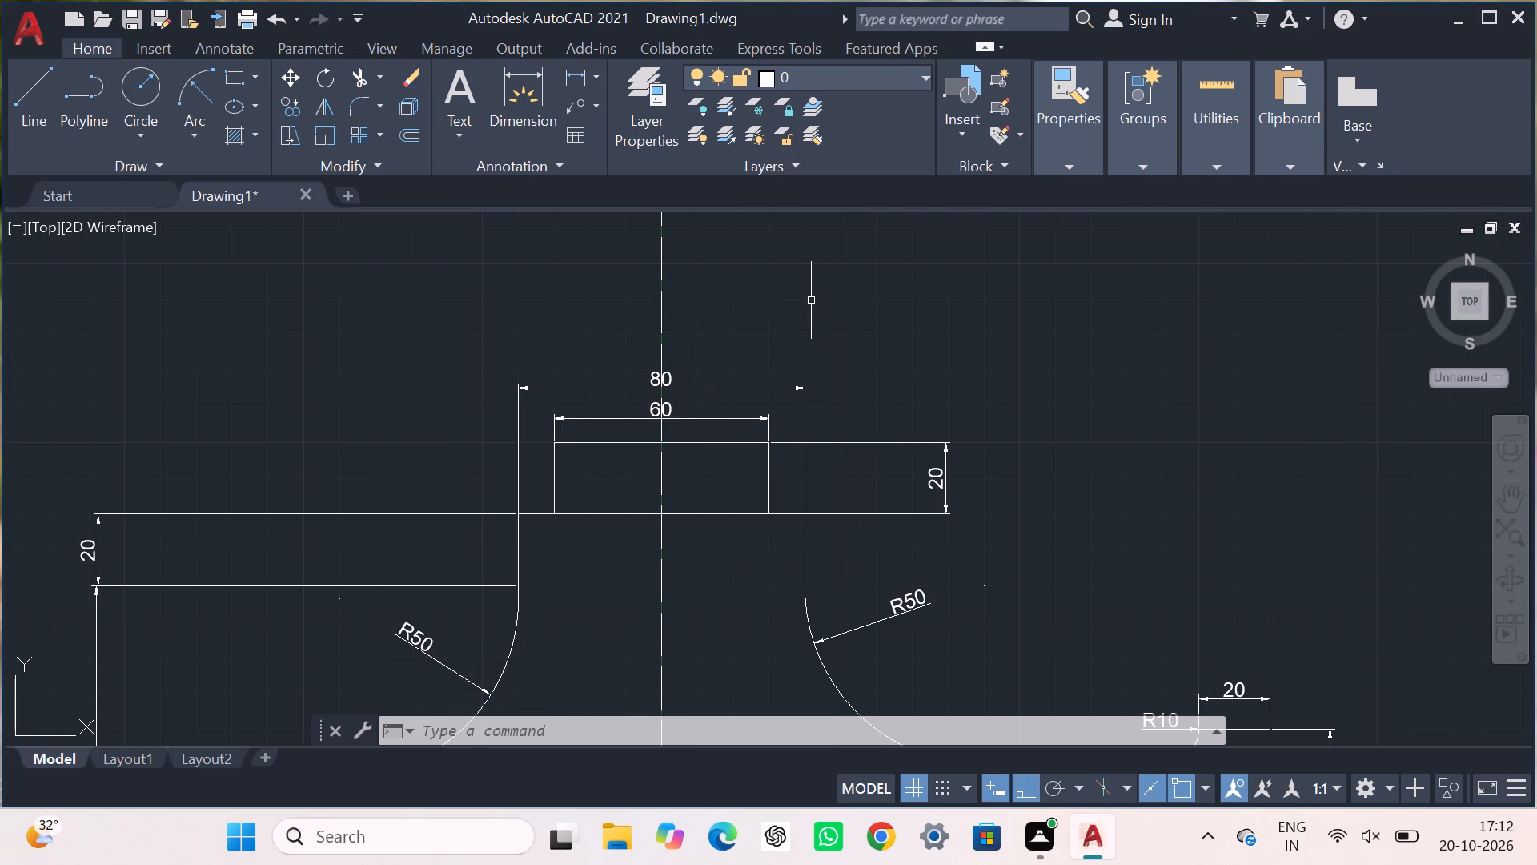
# Draw a vertical line 80 units upward from the midpoint of the collar's top edge.
pyautogui.click(46, 82)
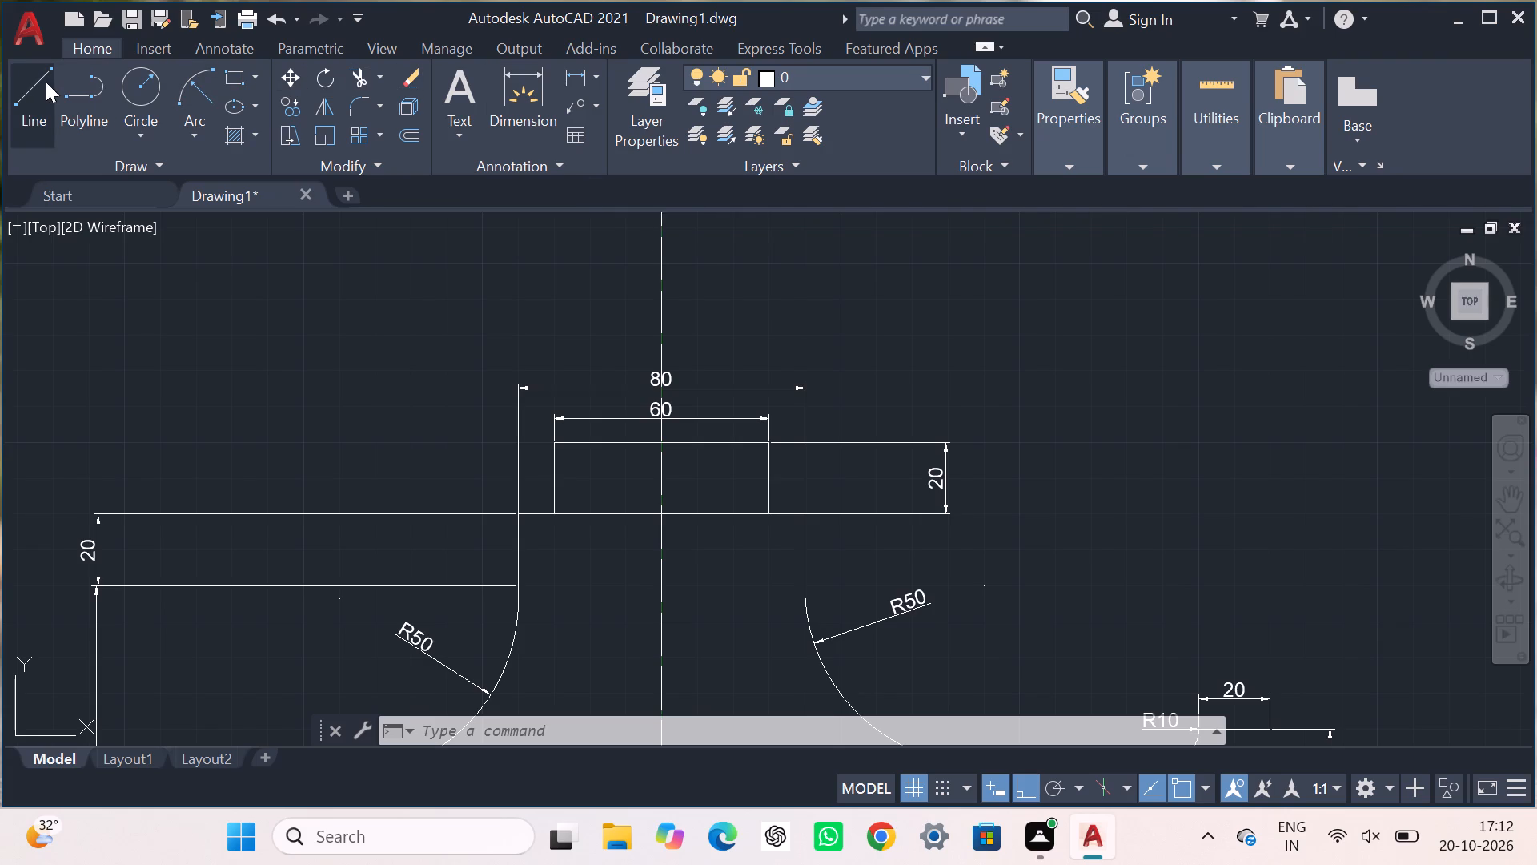
pyautogui.click(660, 440)
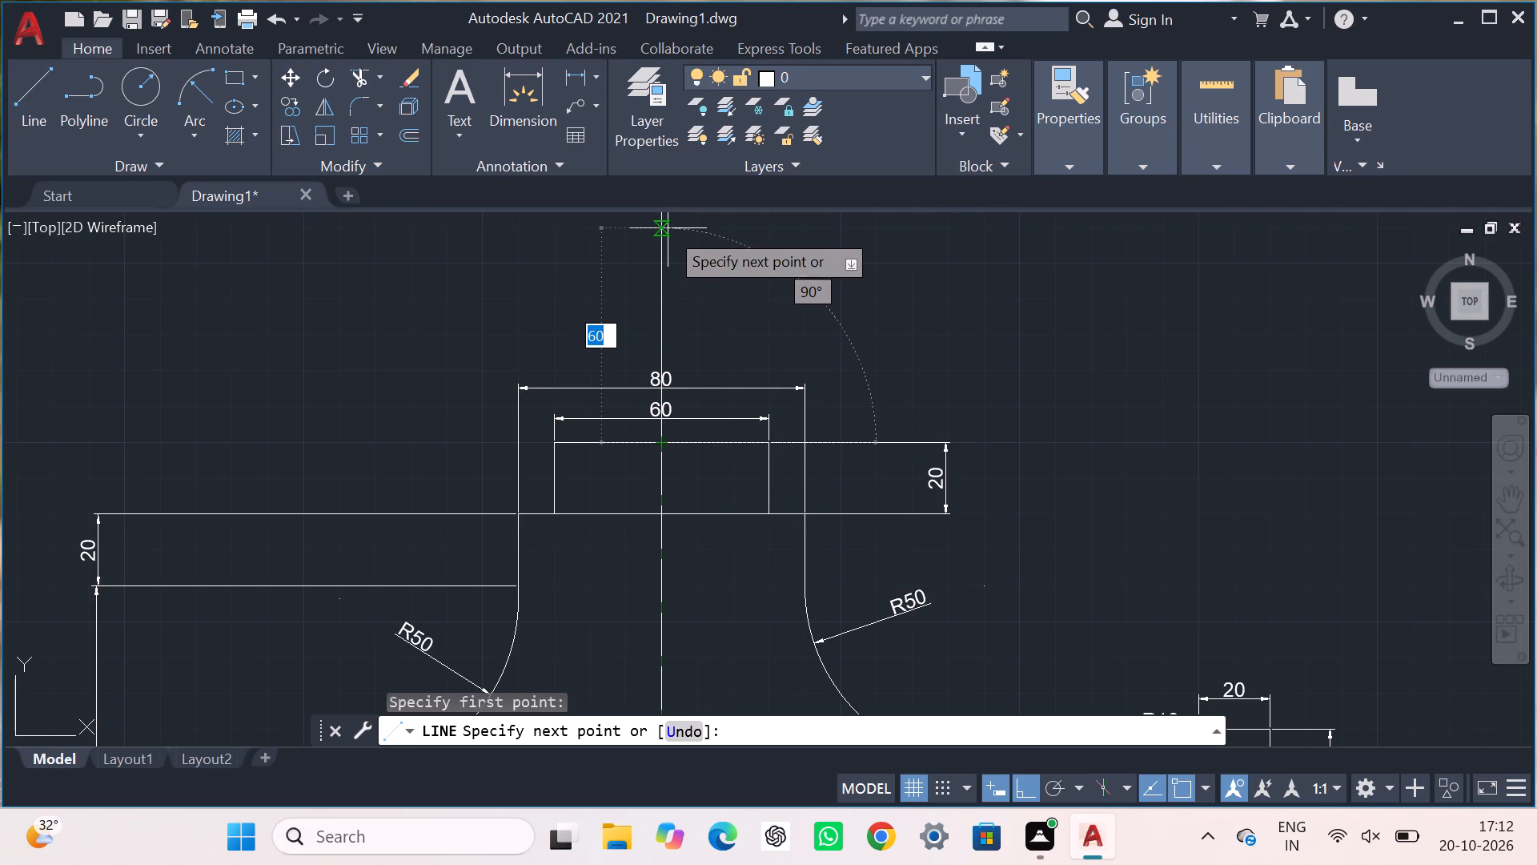
pyautogui.write('80')
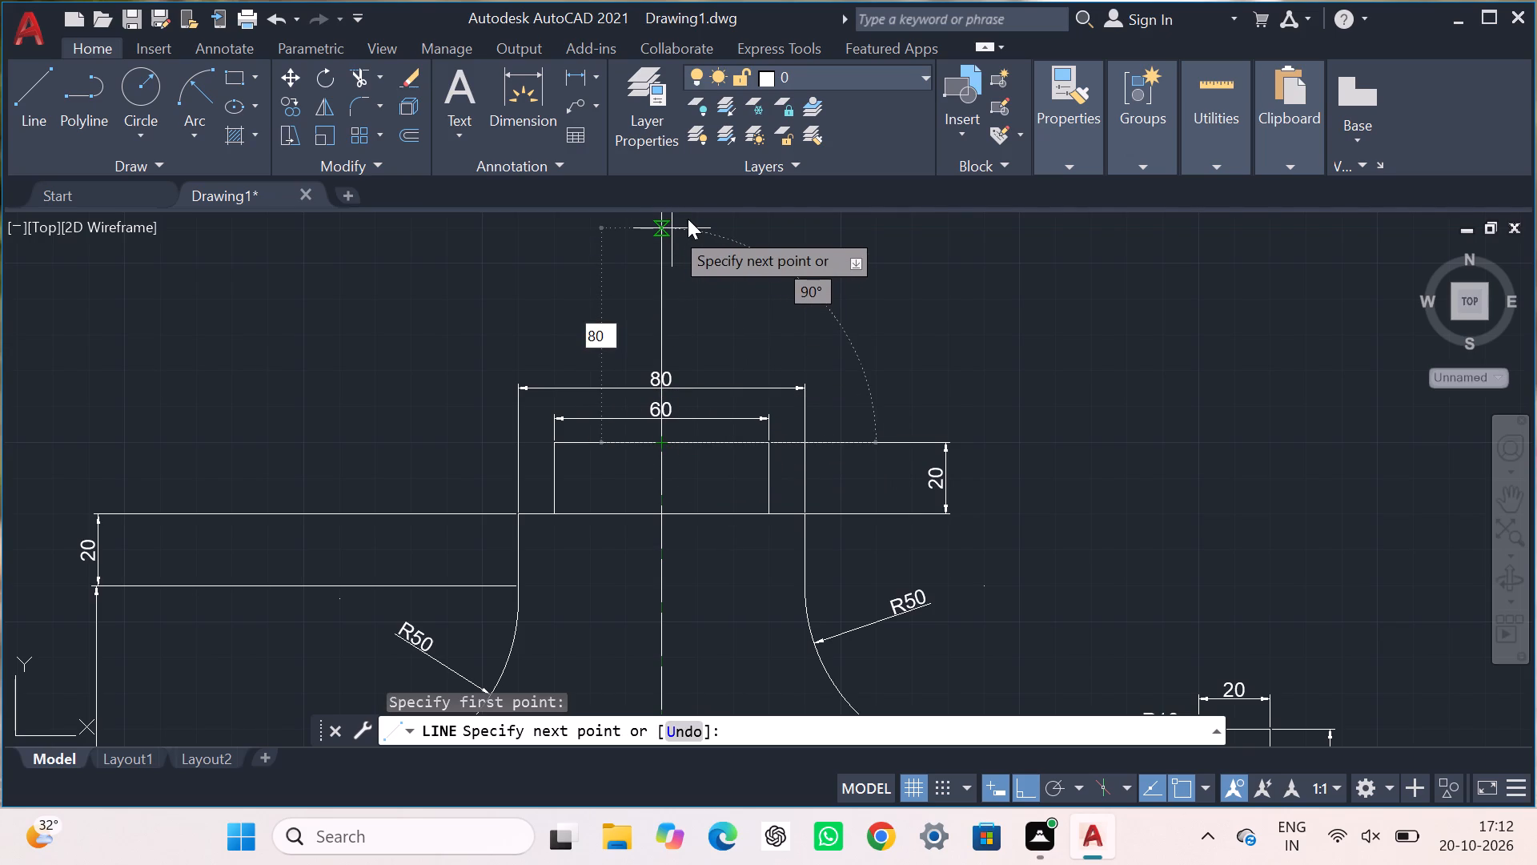
pyautogui.press('Return')
pyautogui.press('Escape')
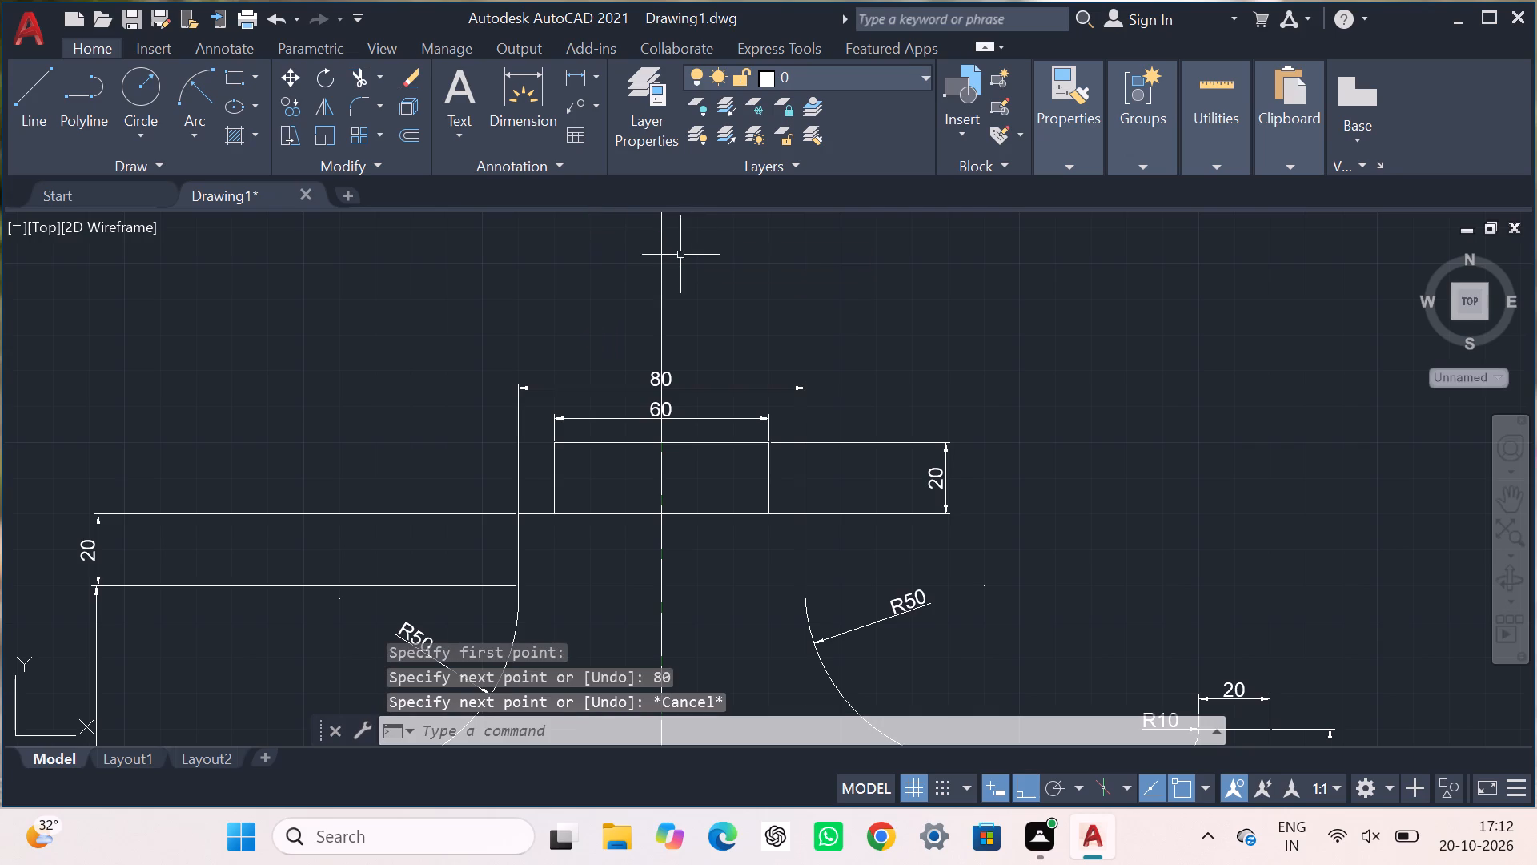
# Set the linetype of the new vertical line above the collar to the dashed ACAD_ISO02W100.
pyautogui.click(661, 279)
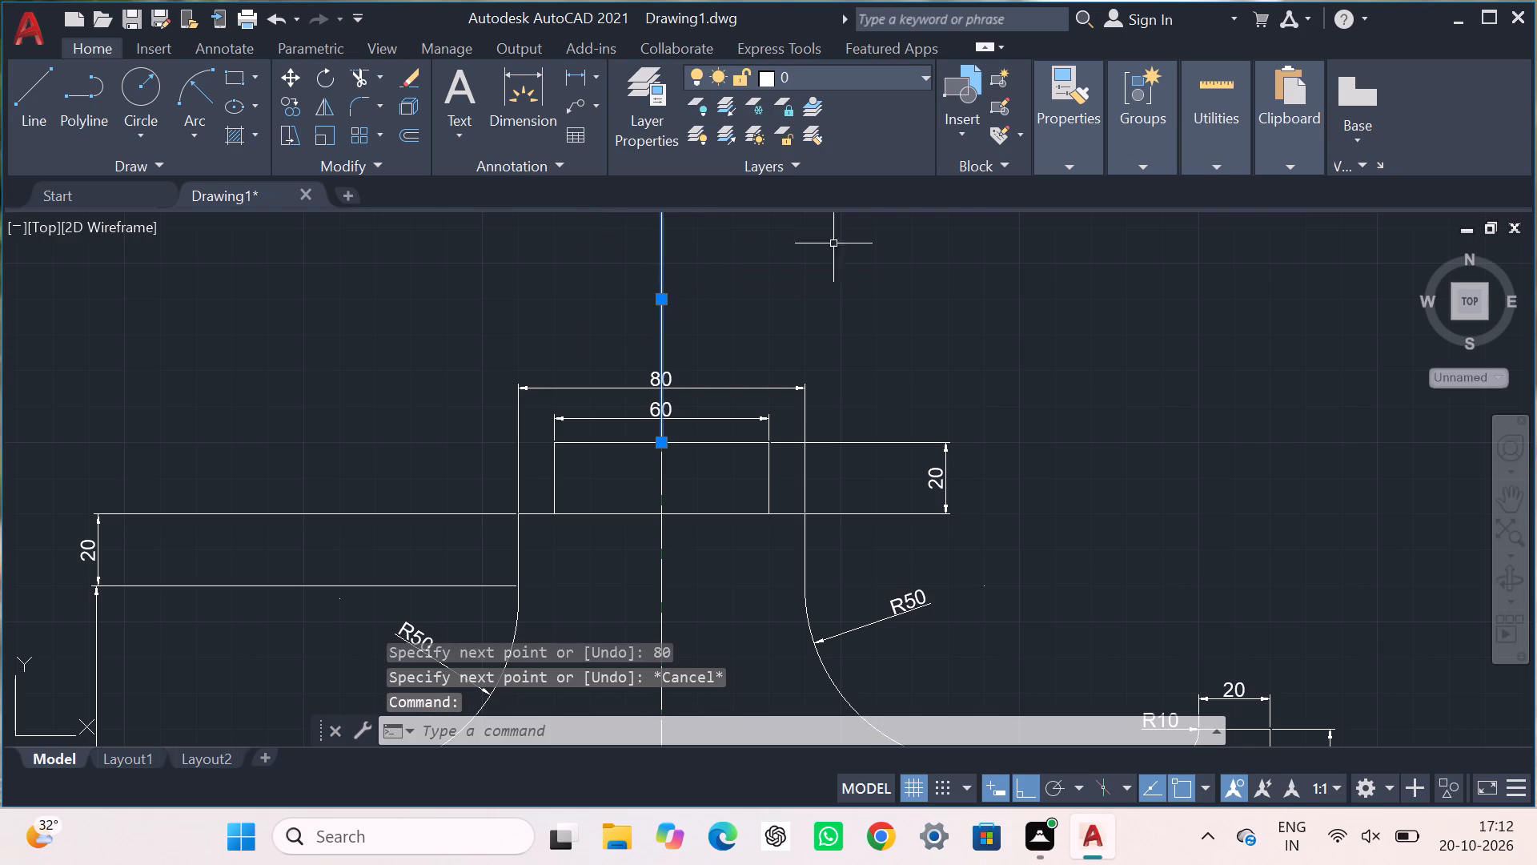
pyautogui.click(1077, 170)
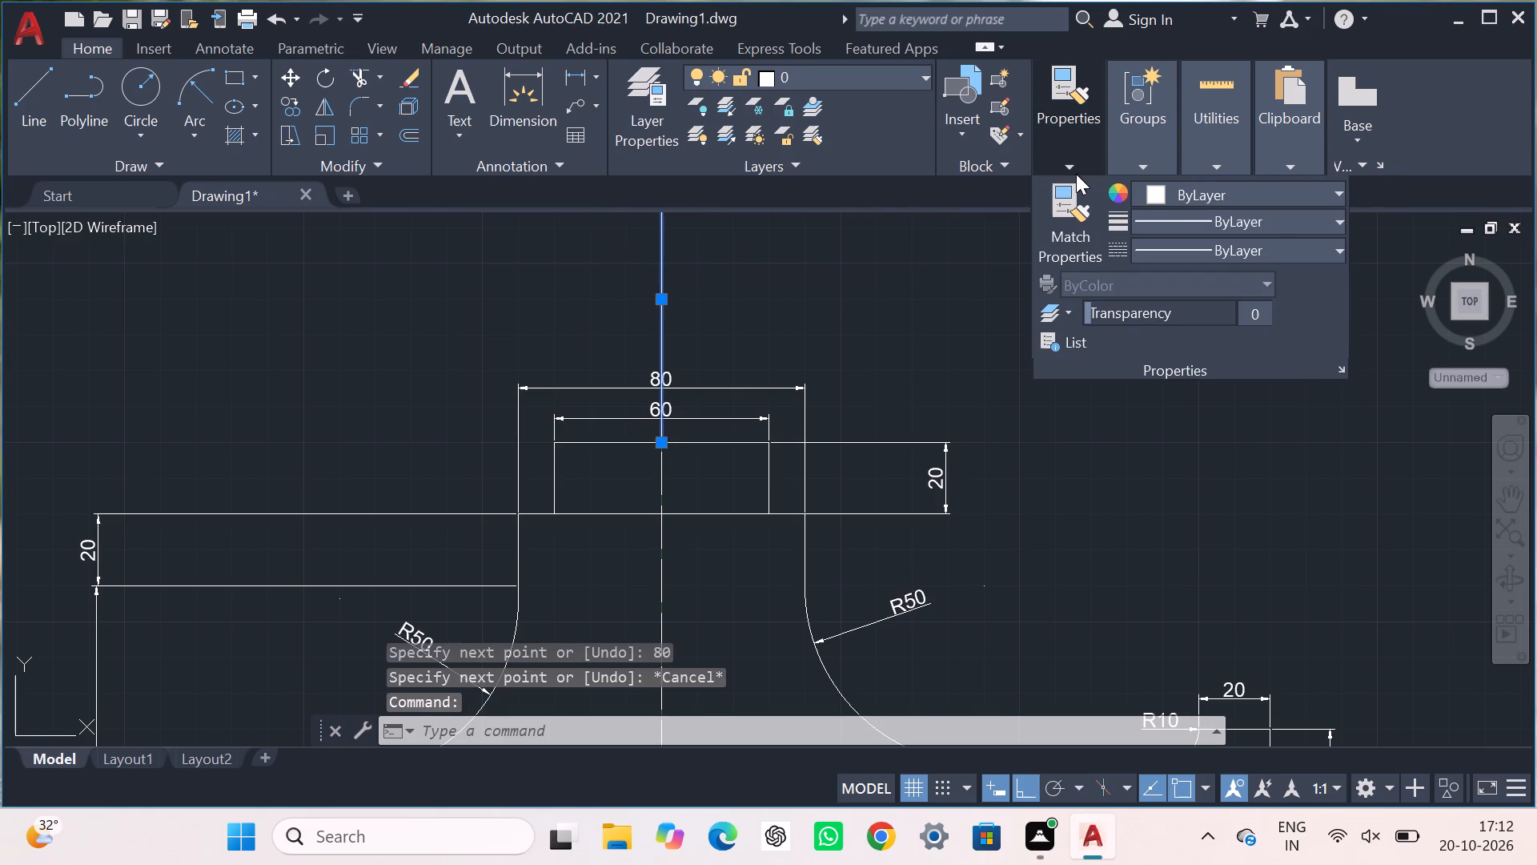
pyautogui.click(1333, 254)
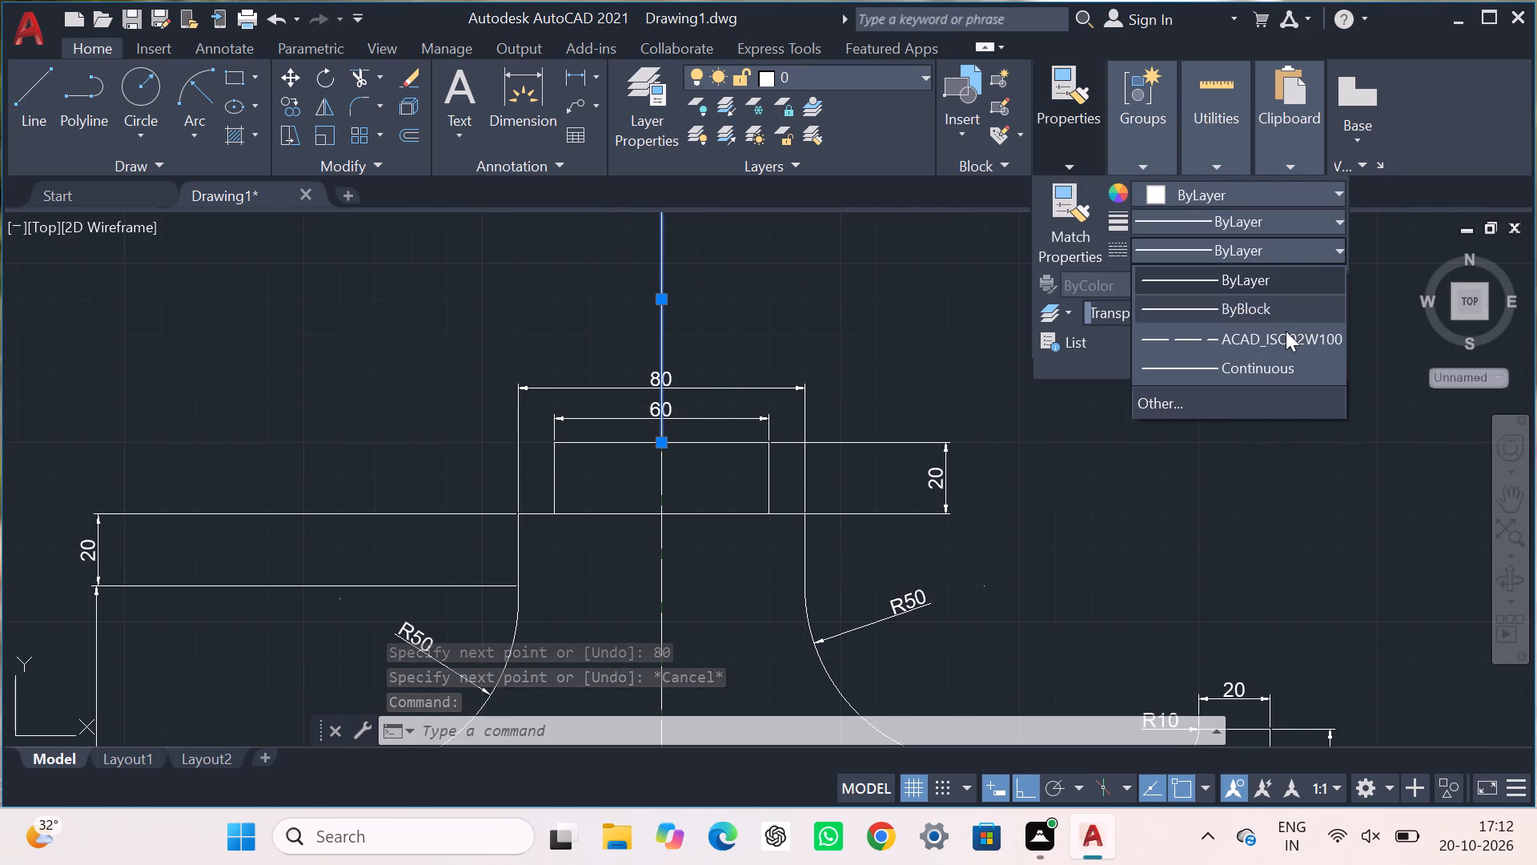
pyautogui.click(1282, 336)
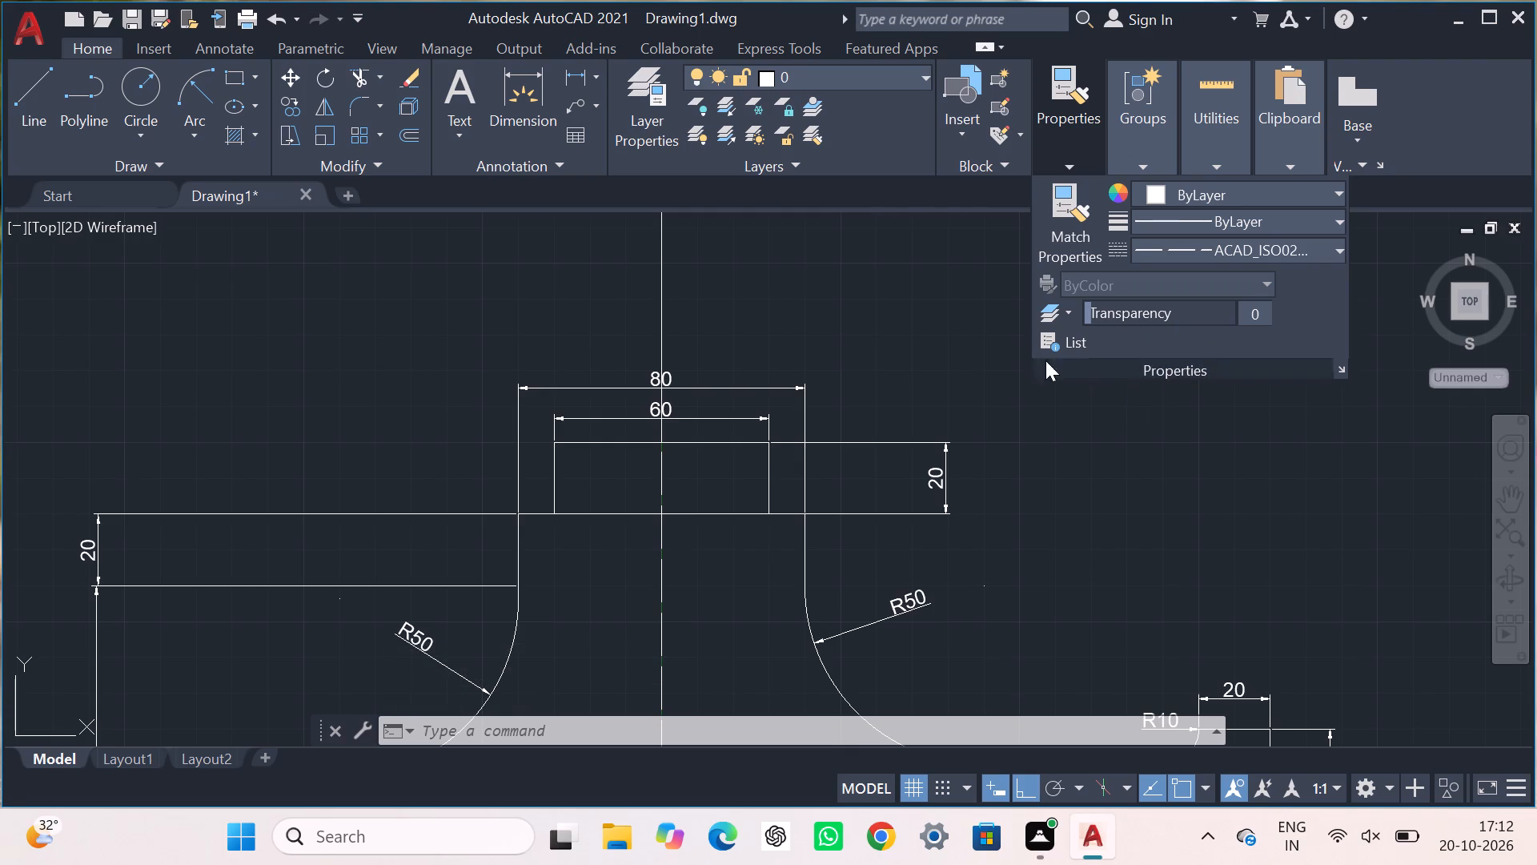
pyautogui.click(847, 289)
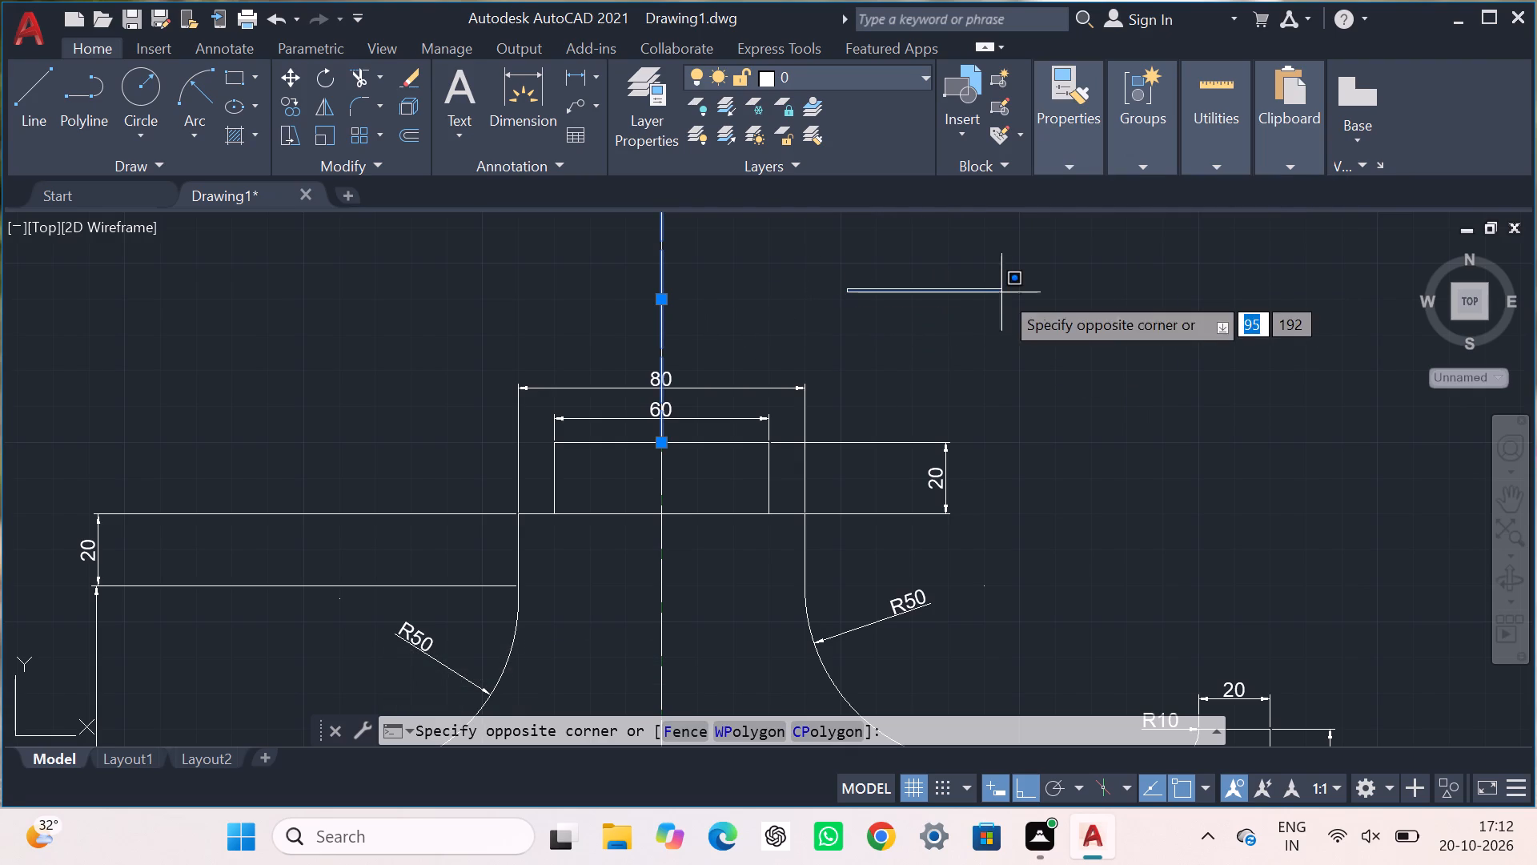
pyautogui.click(1010, 292)
pyautogui.press('Escape')
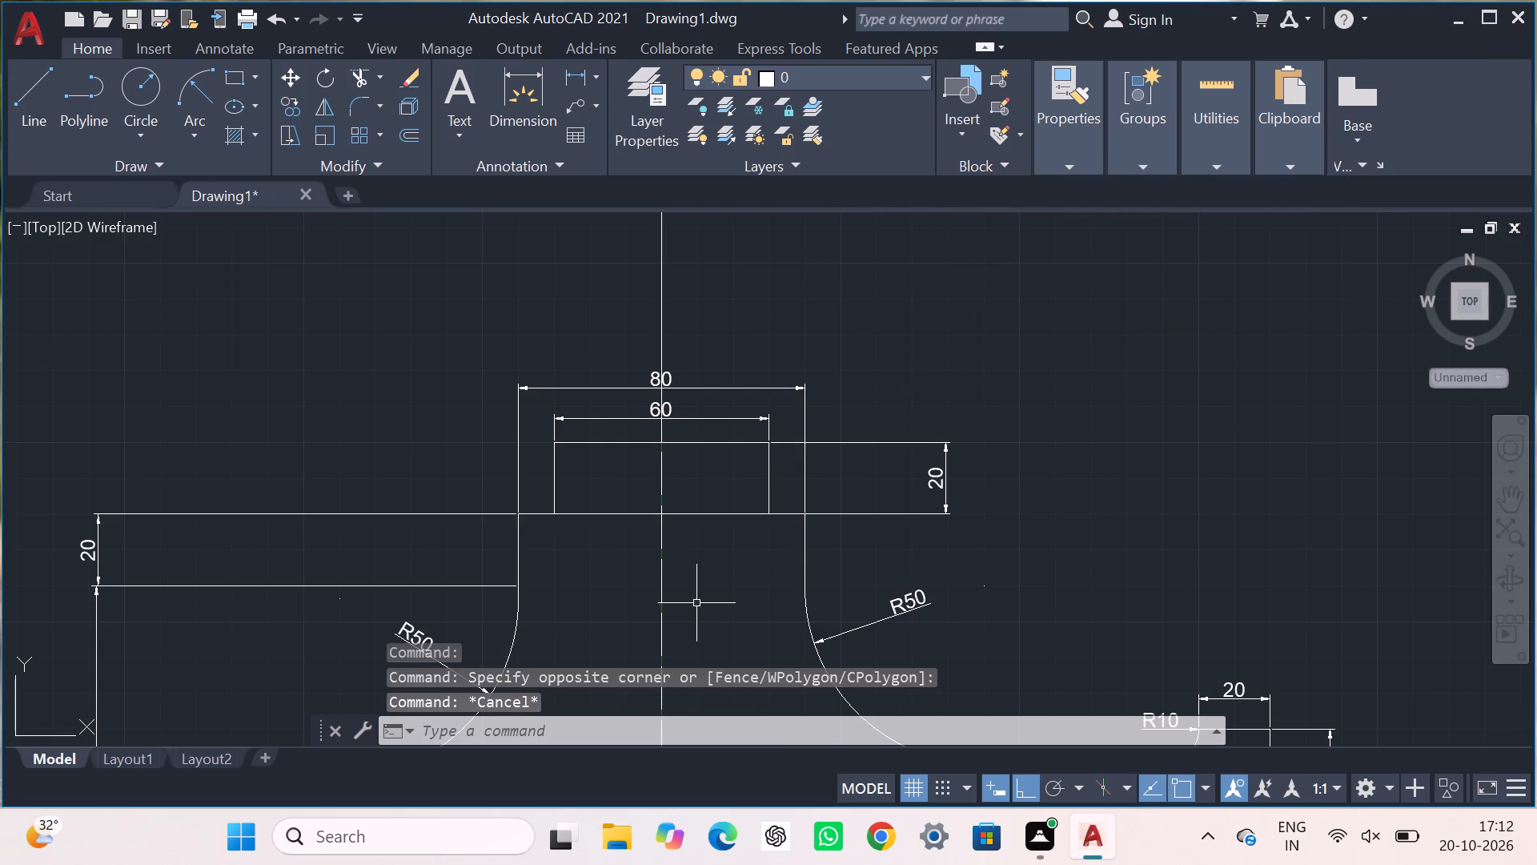
# Delete the old dashed vertical centre line running through the neck.
pyautogui.click(660, 575)
pyautogui.press('Delete')
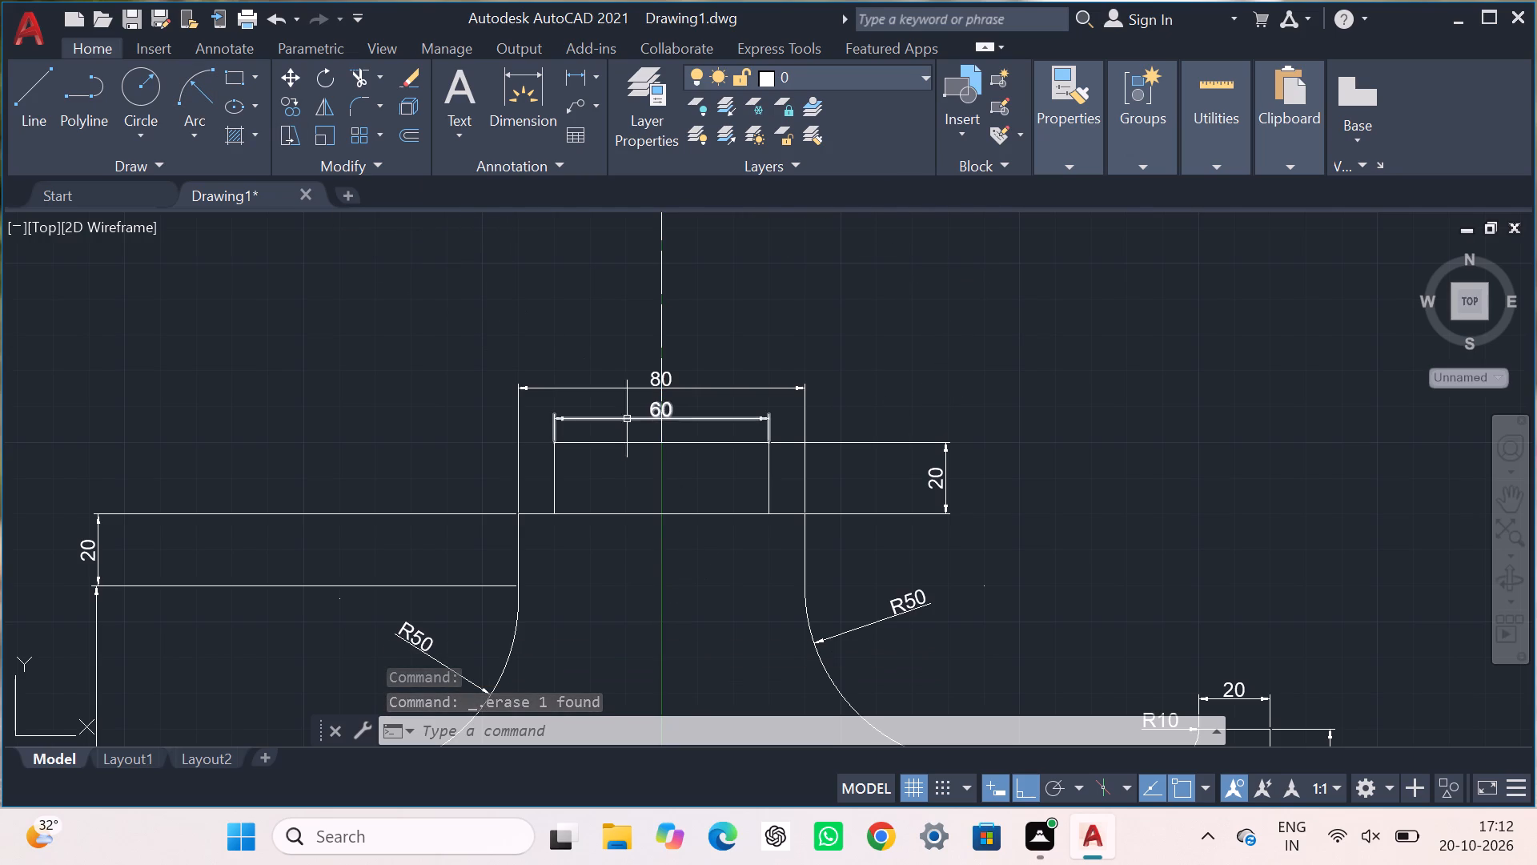
# Draw a vertical line from the midpoint of the collar's top edge down to the lowest point of the R30 arc.
pyautogui.scroll(-1, 678, 488)
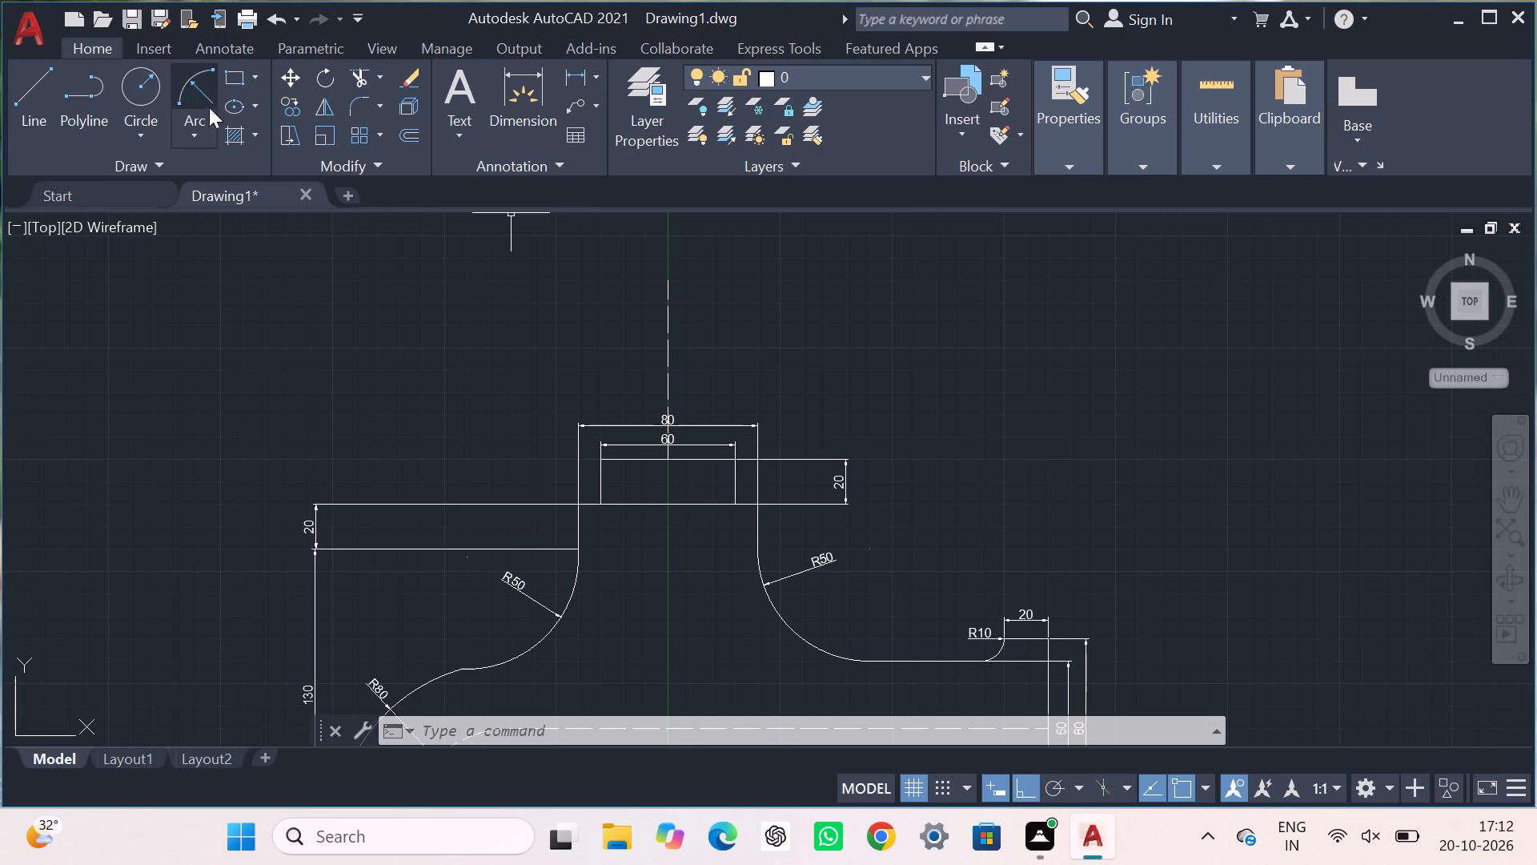
pyautogui.click(50, 82)
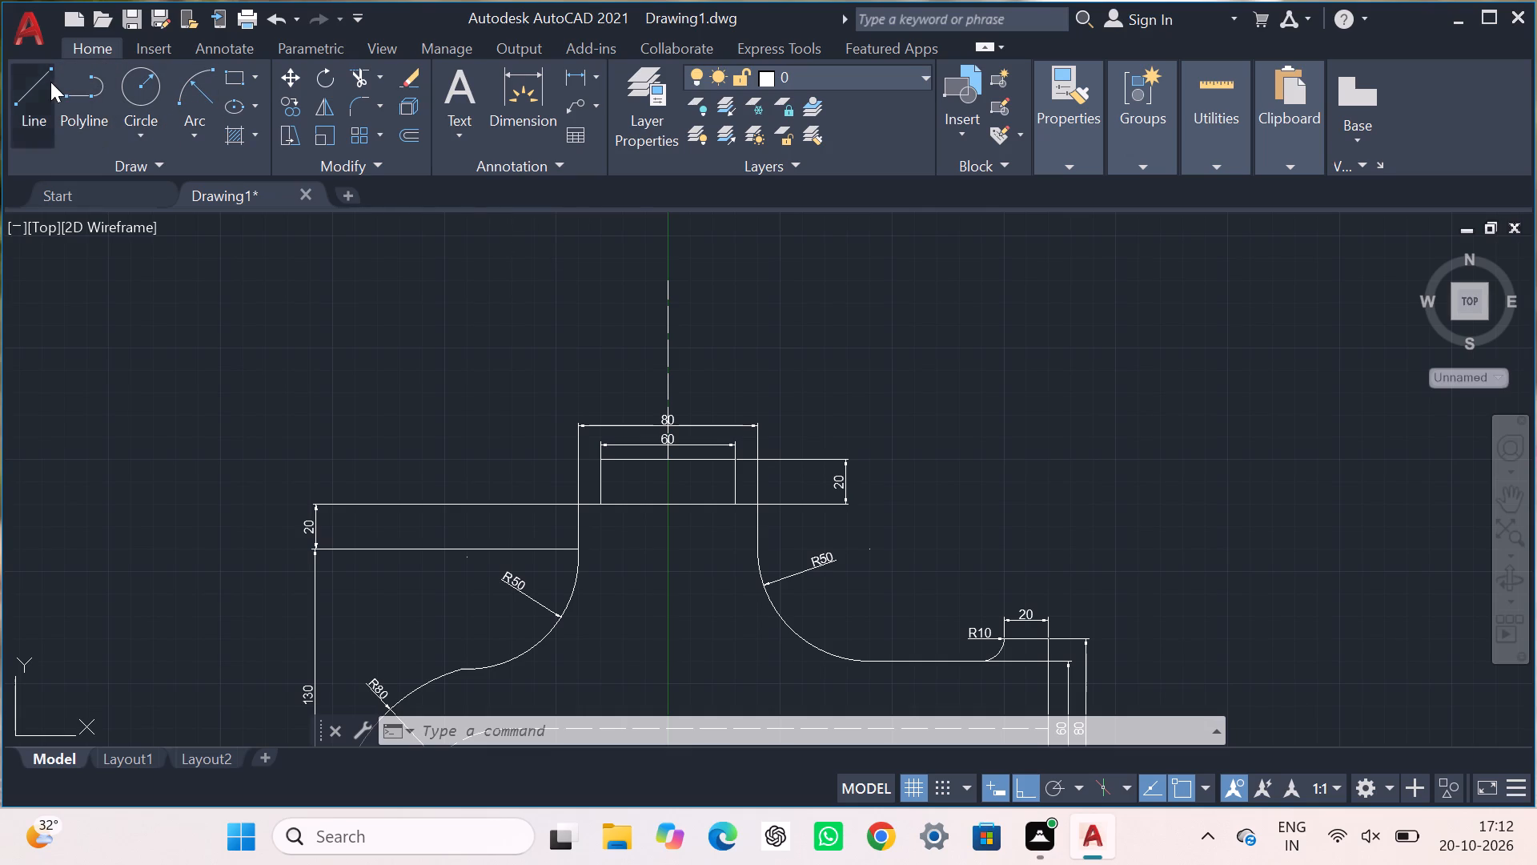
pyautogui.click(667, 456)
pyautogui.scroll(-1, 652, 596)
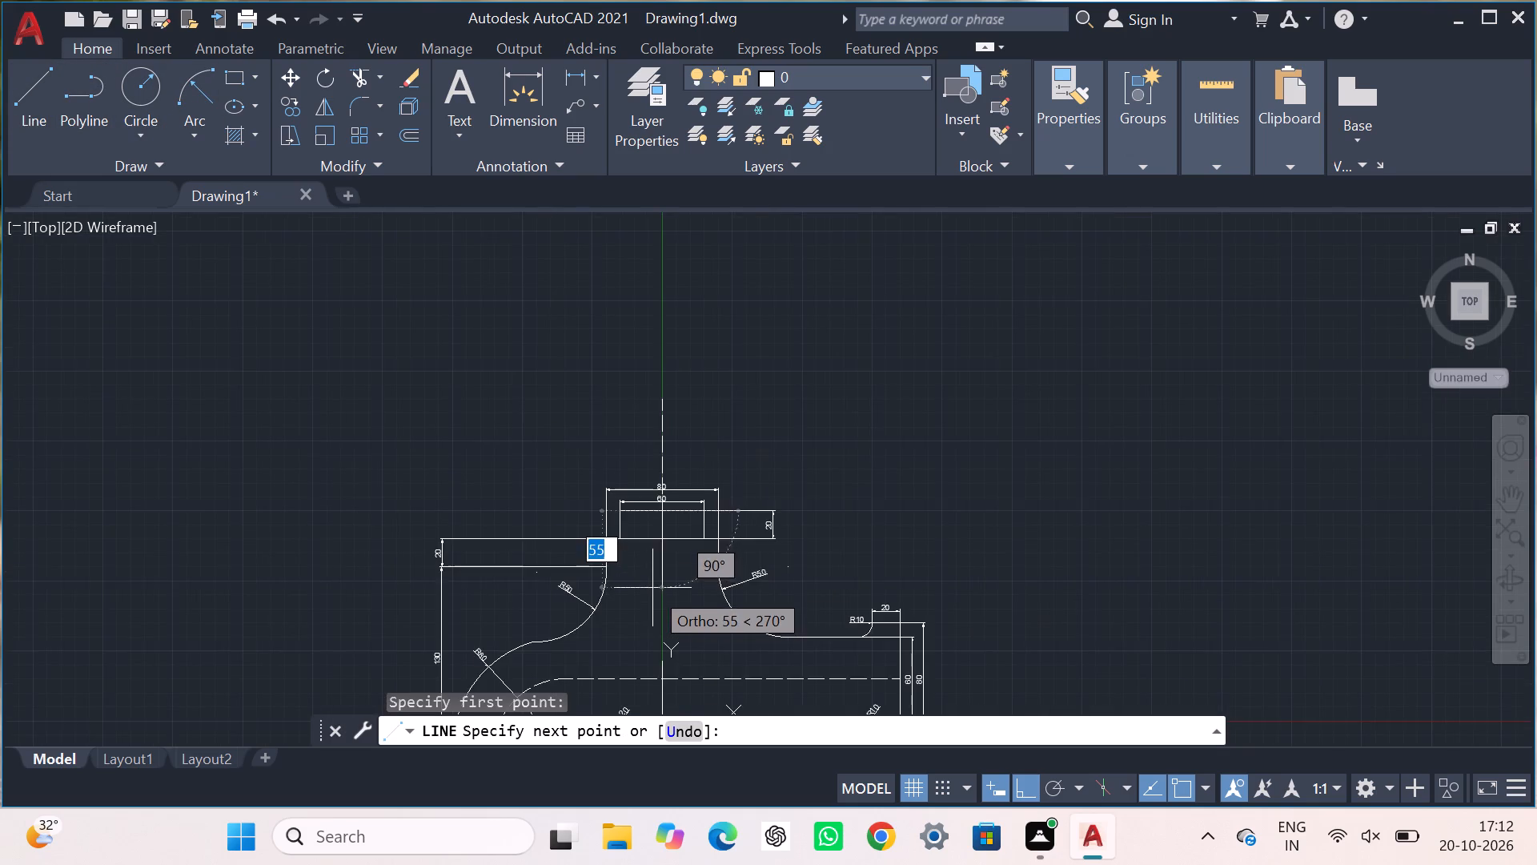
pyautogui.scroll(-4, 652, 588)
pyautogui.scroll(2, 705, 686)
pyautogui.scroll(3, 684, 614)
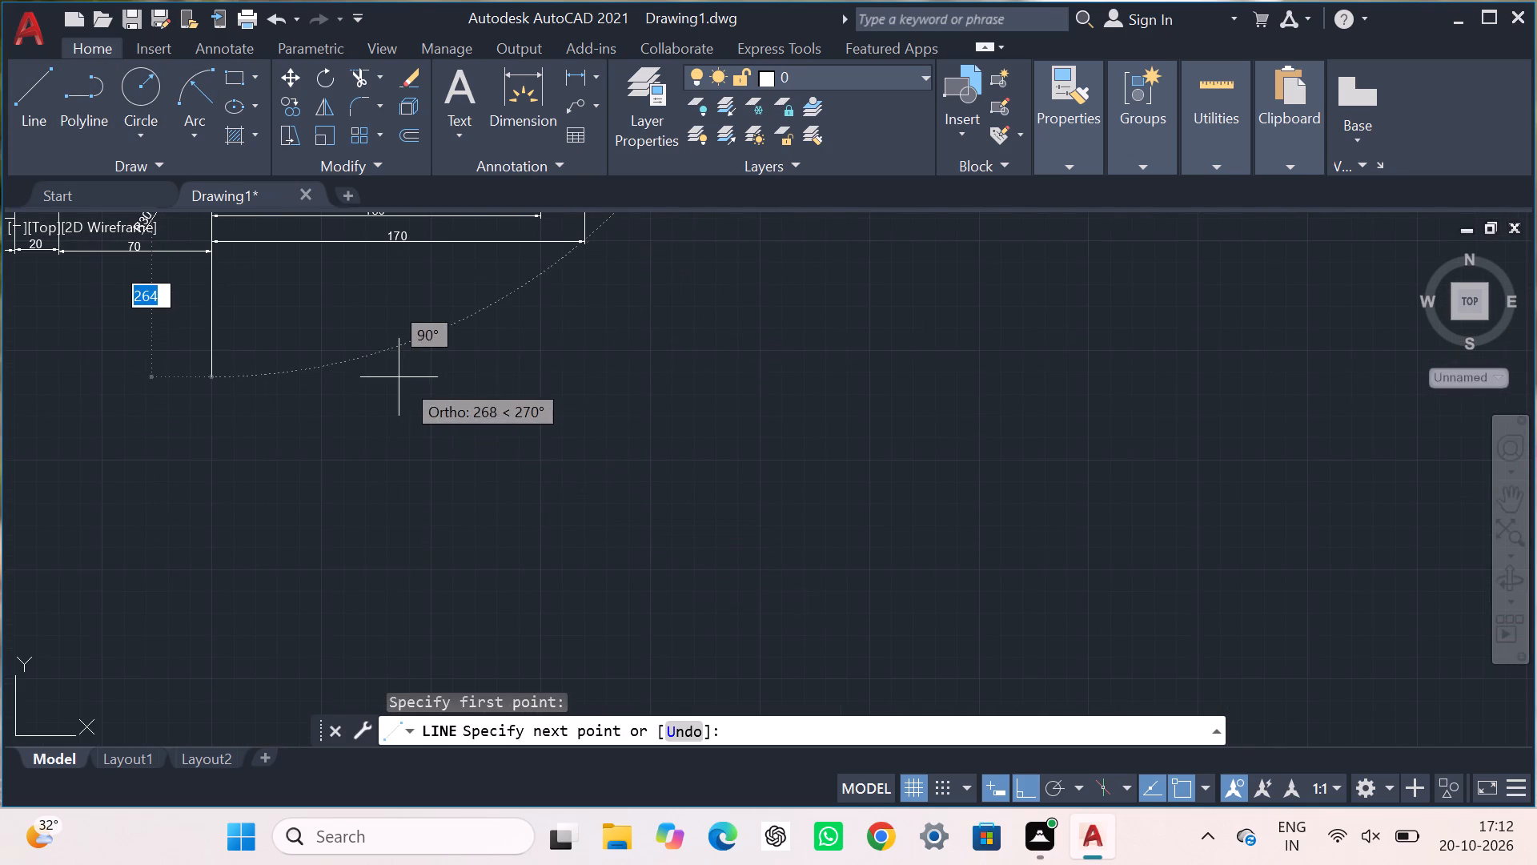
pyautogui.moveTo(398, 376); pyautogui.dragTo(841, 774, button='middle')
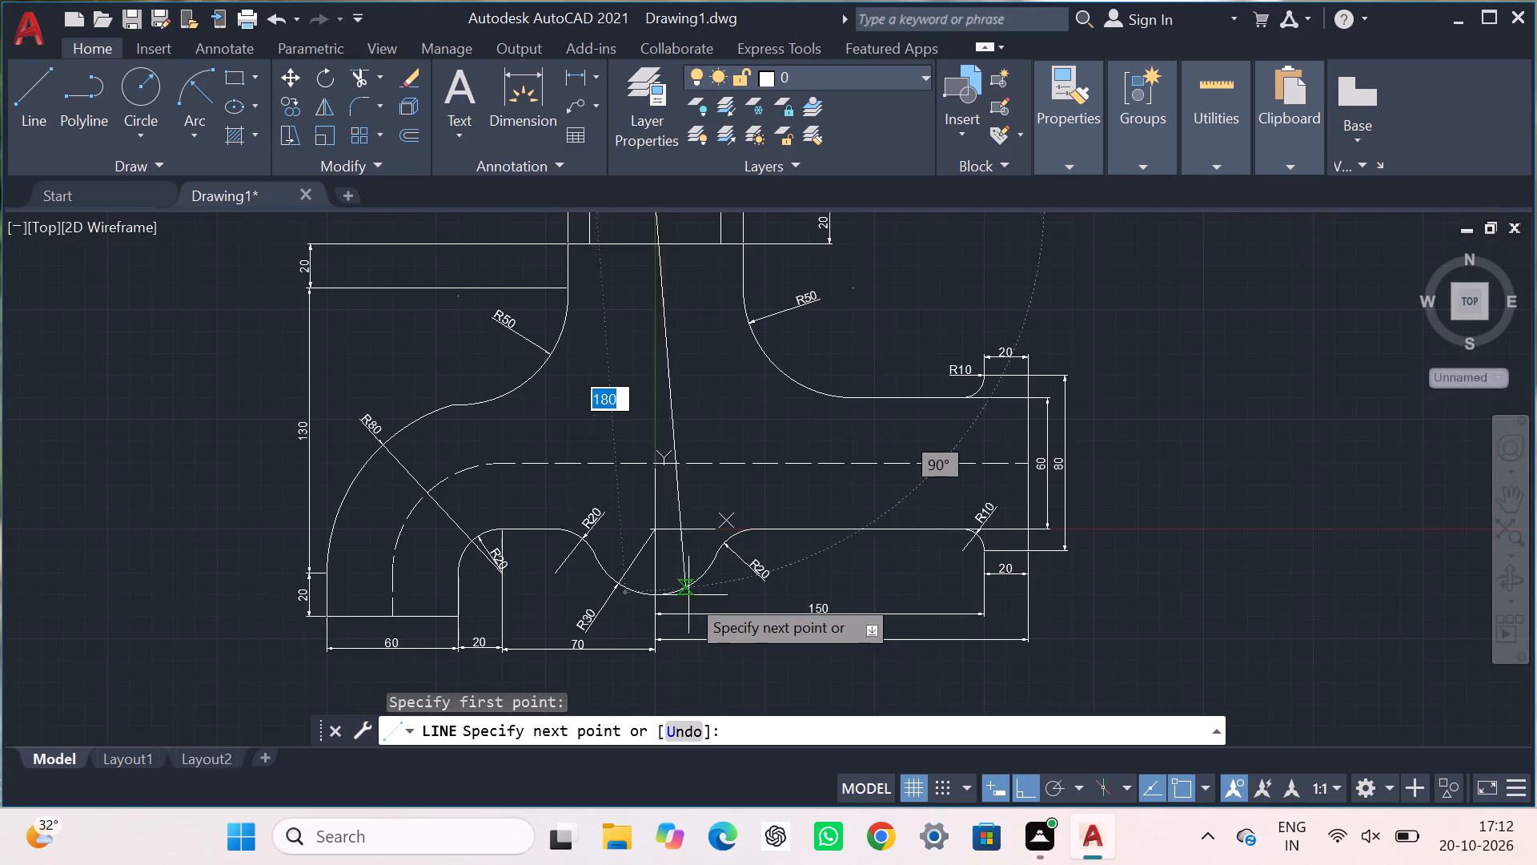
pyautogui.click(654, 600)
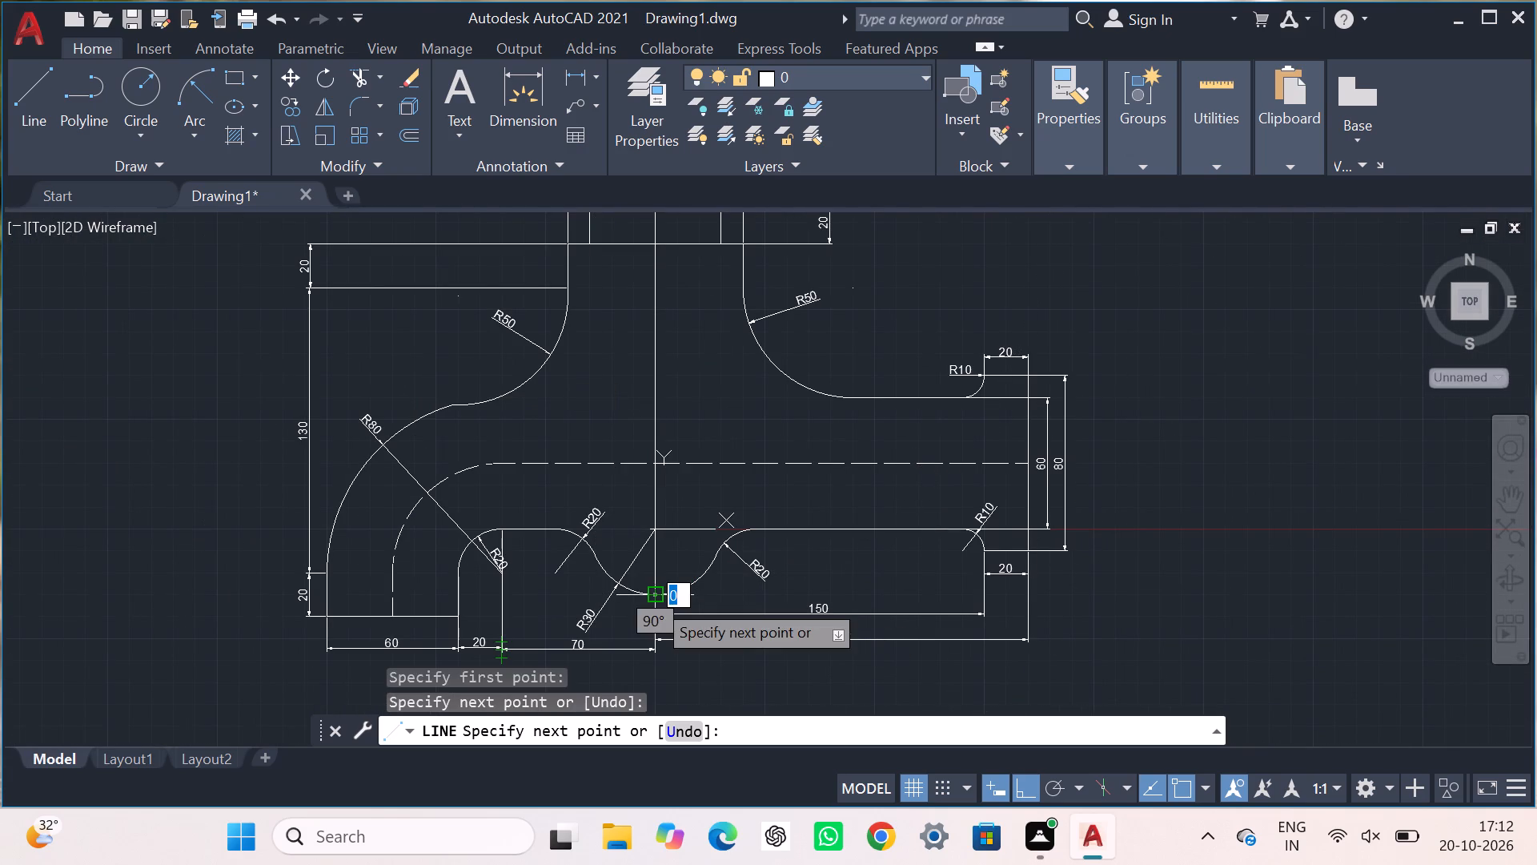
pyautogui.press('Escape')
# Set the linetype of the new vertical line from the collar to the R30 arc to the dashed ACAD_ISO02W100.
pyautogui.click(656, 384)
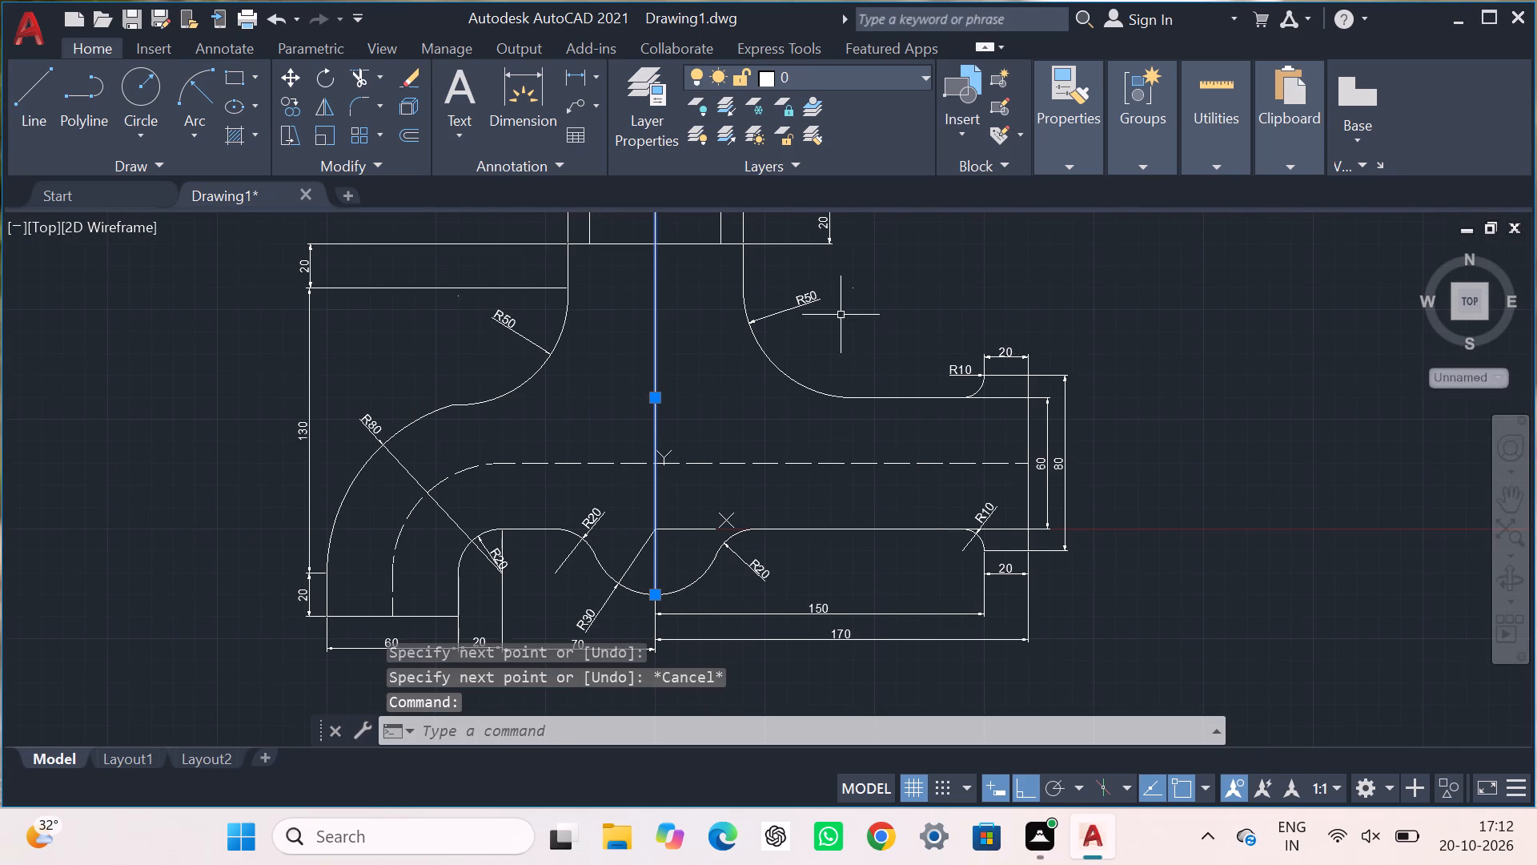
pyautogui.click(1064, 156)
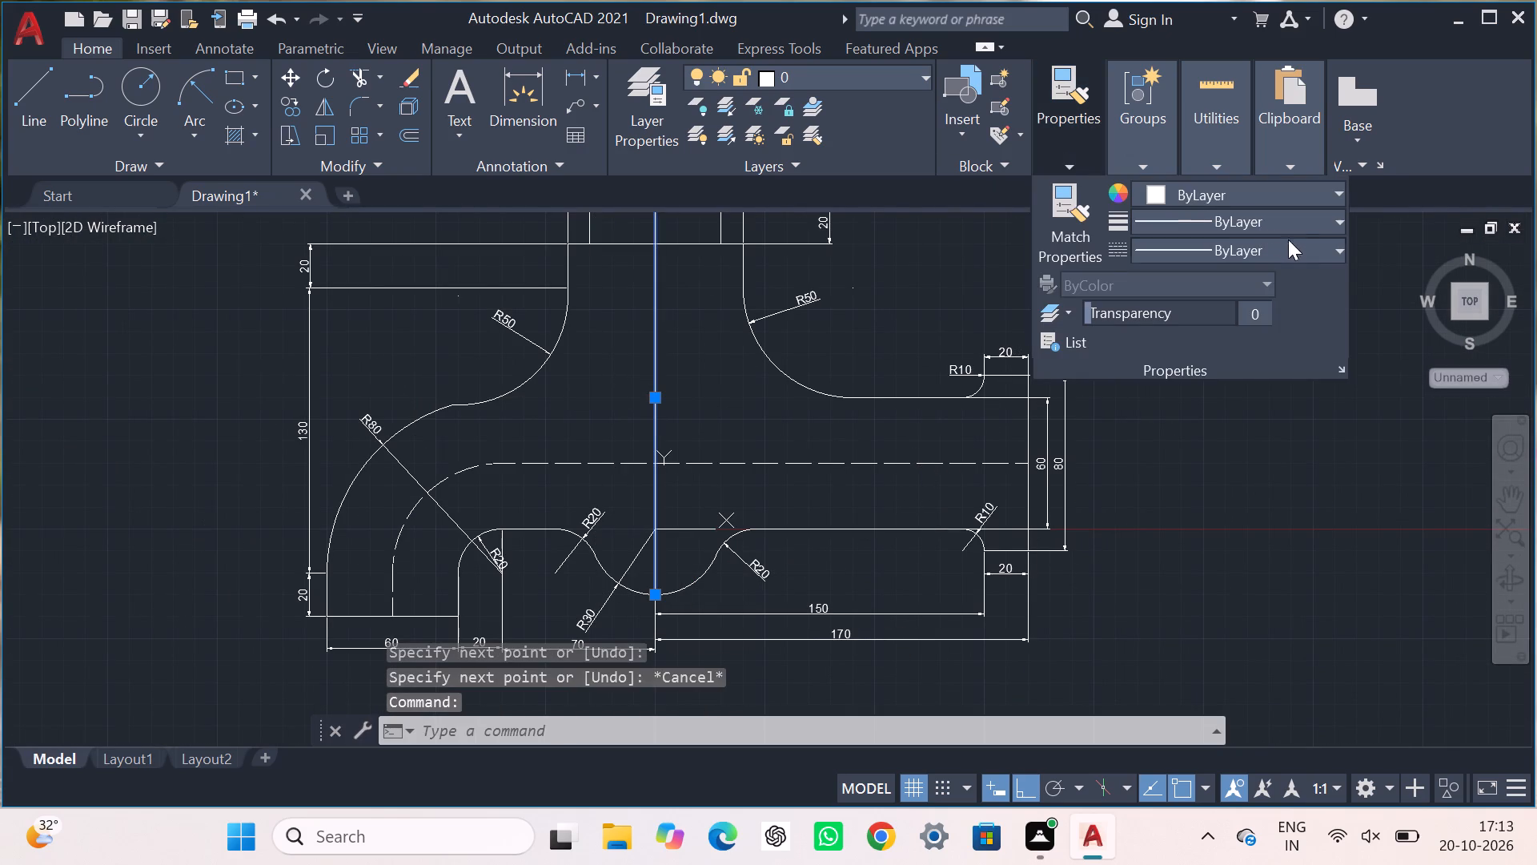
pyautogui.click(1303, 246)
pyautogui.click(1257, 336)
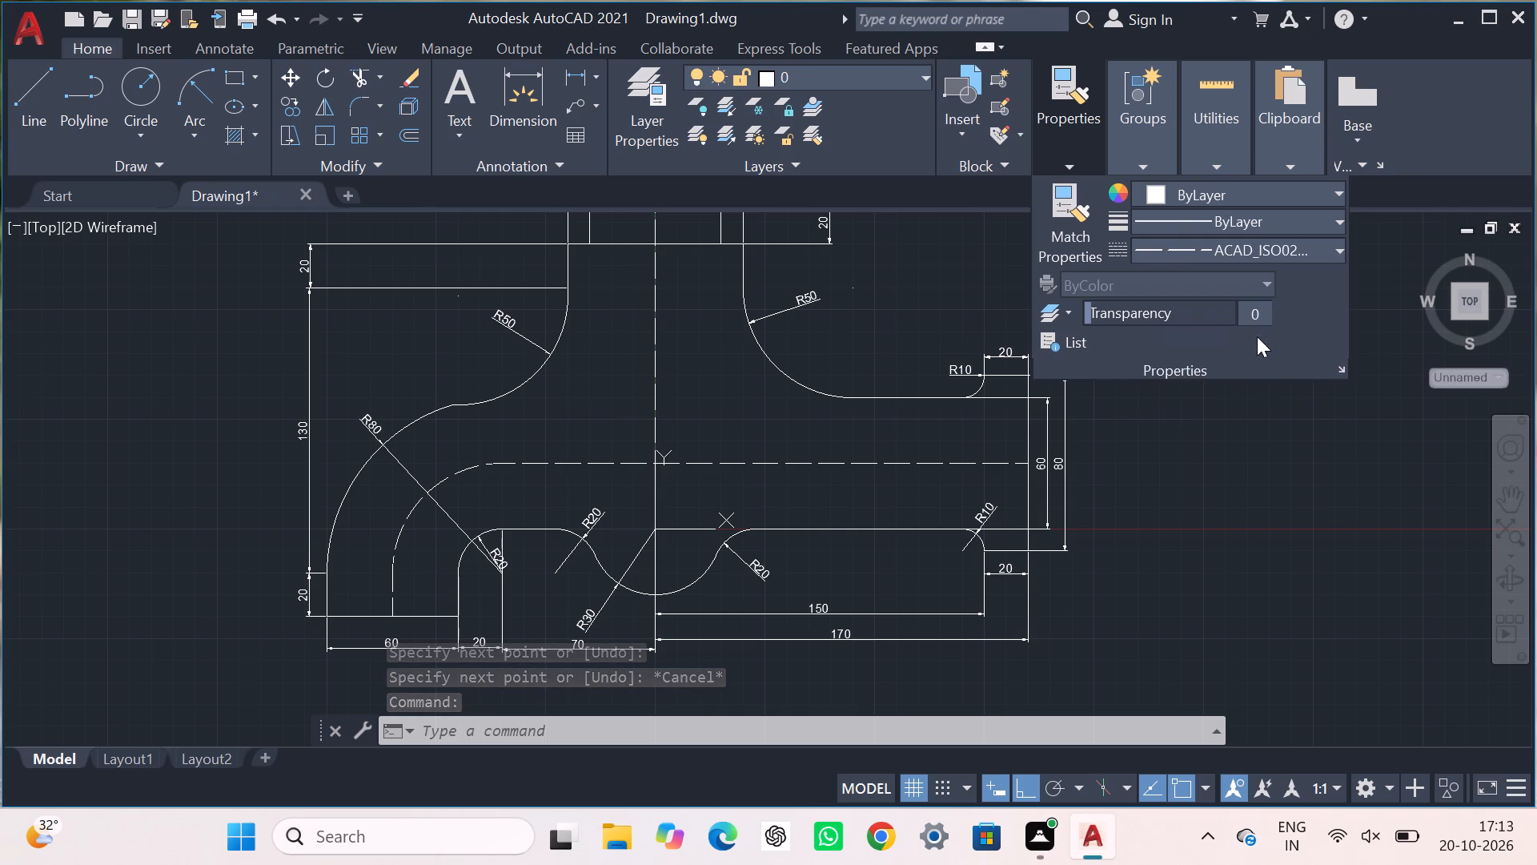
pyautogui.click(1246, 458)
pyautogui.click(1272, 408)
pyautogui.press('Escape')
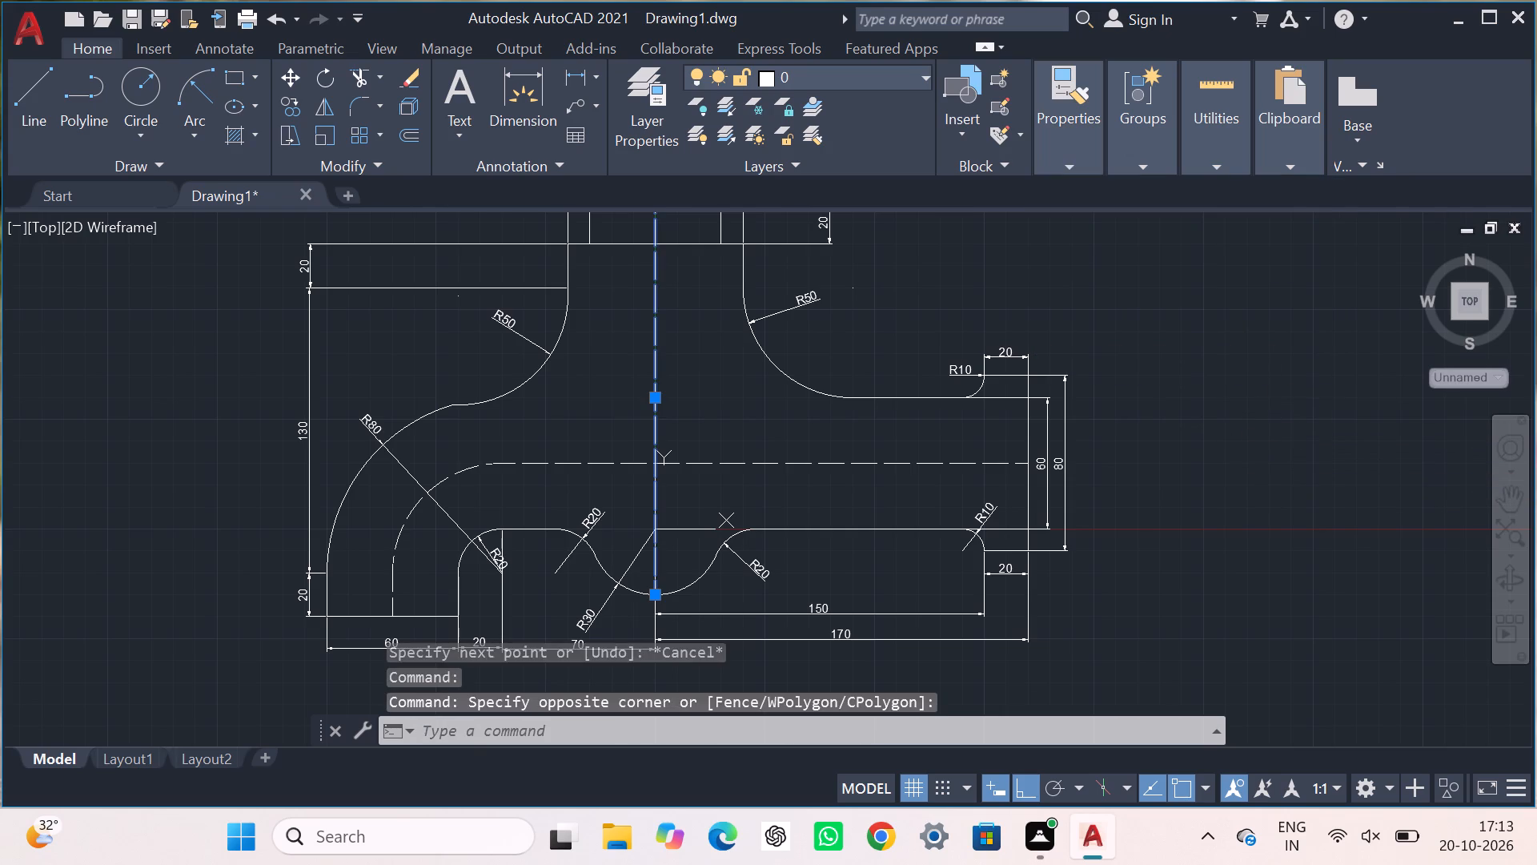
# Draw a circle of diameter 40 centred on the upper end of the dashed centre line above the collar.
pyautogui.scroll(-2, 1132, 395)
pyautogui.scroll(3, 941, 328)
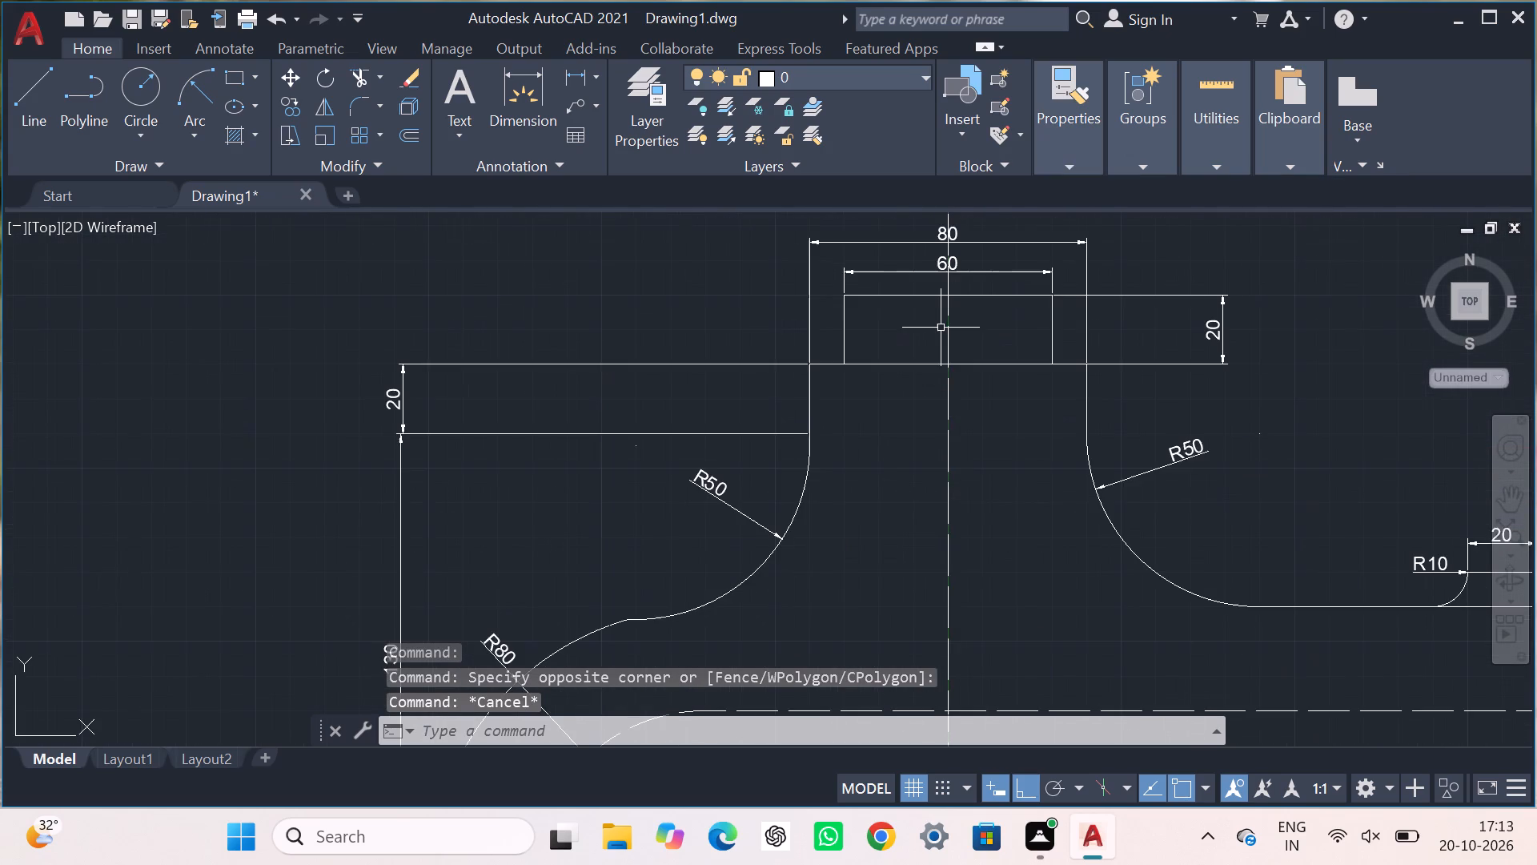
pyautogui.scroll(-2, 941, 328)
pyautogui.moveTo(988, 320); pyautogui.dragTo(965, 516, button='middle')
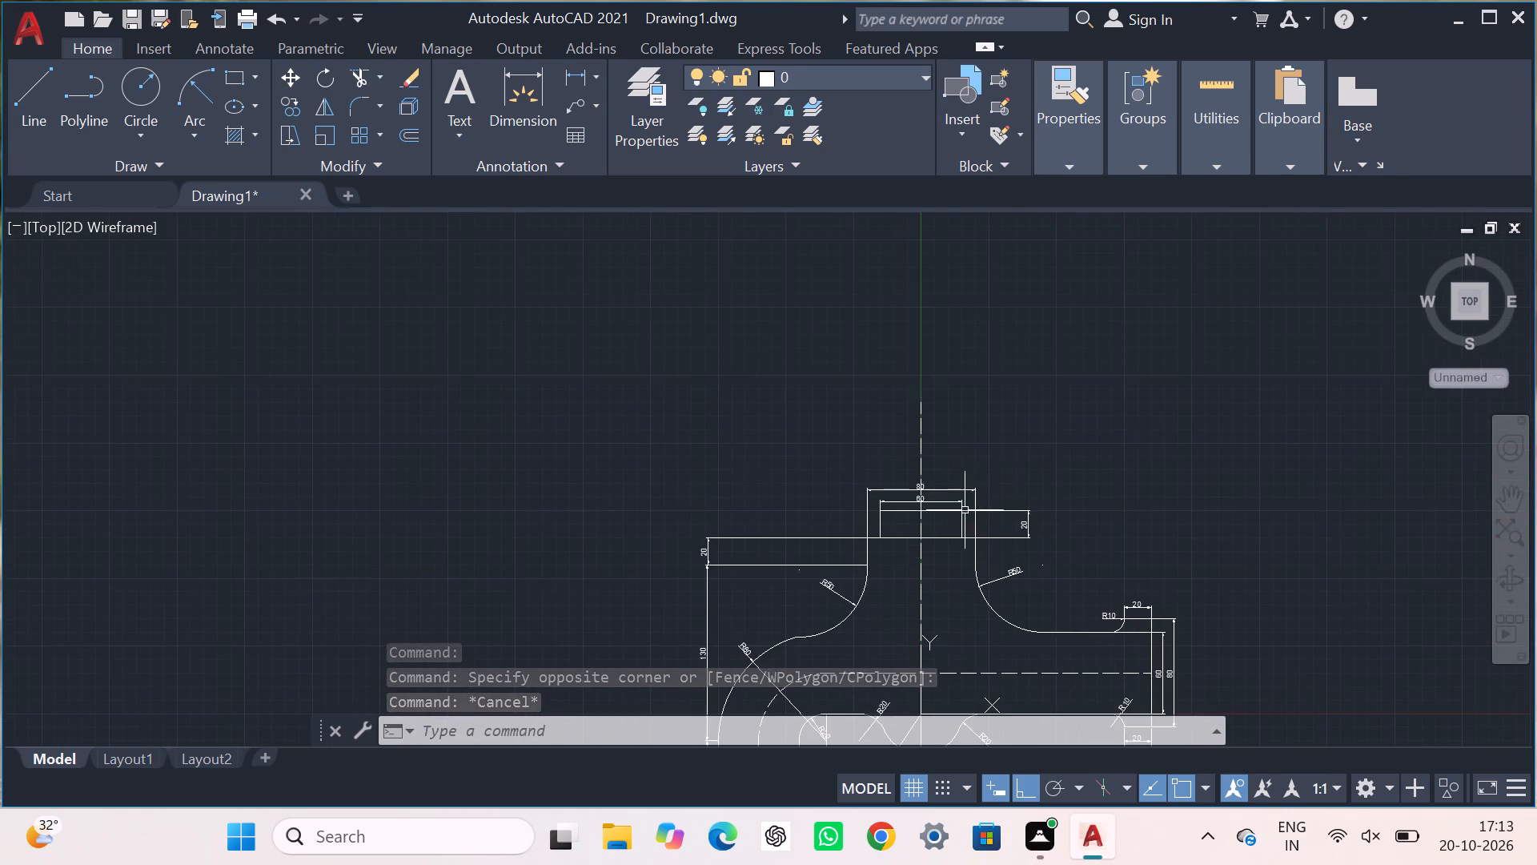
pyautogui.scroll(2, 946, 431)
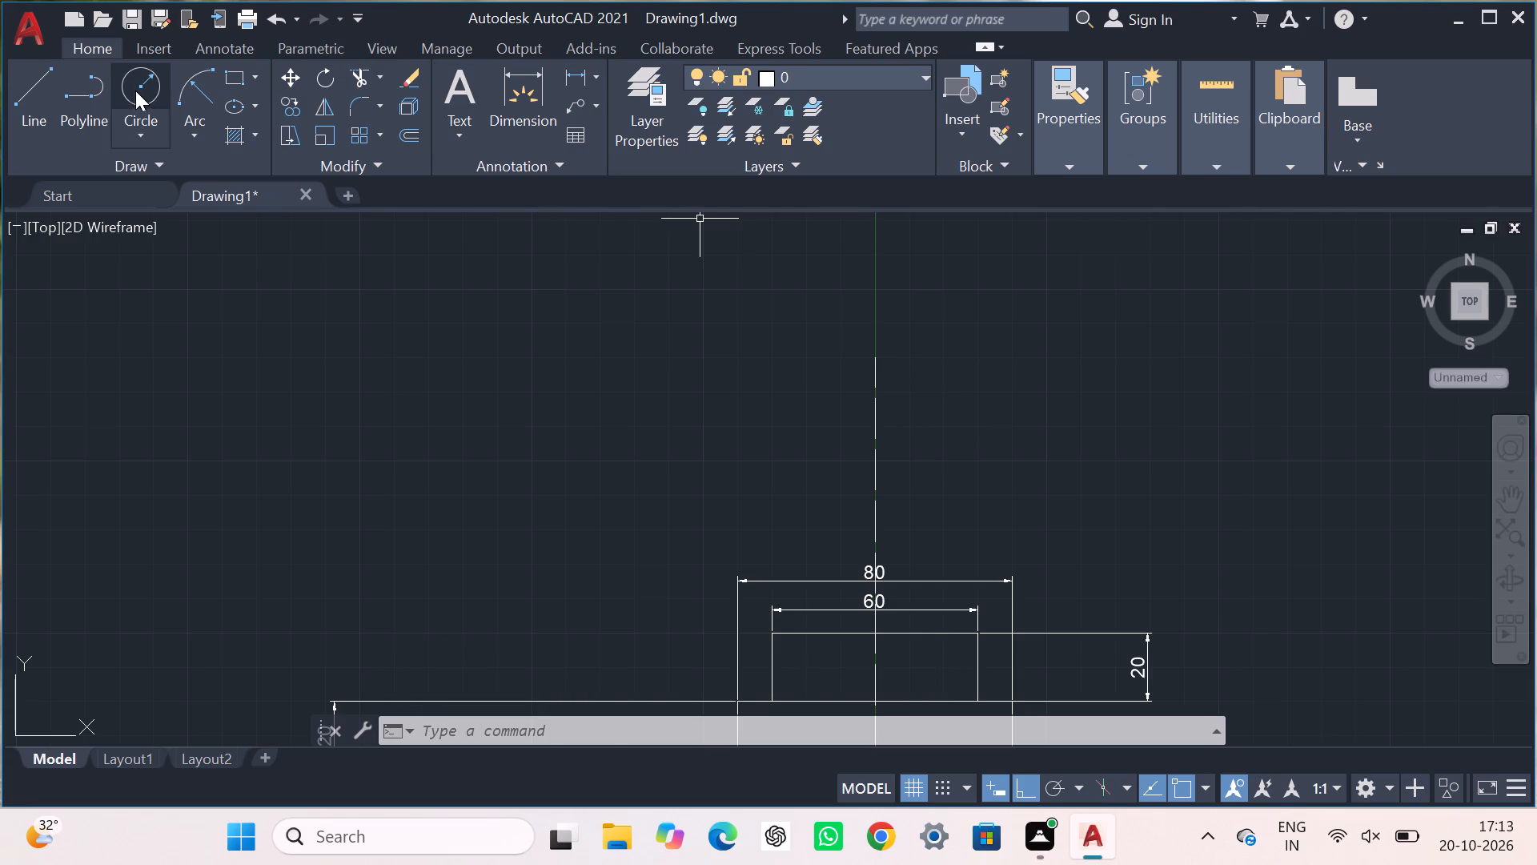
pyautogui.click(135, 91)
pyautogui.click(877, 355)
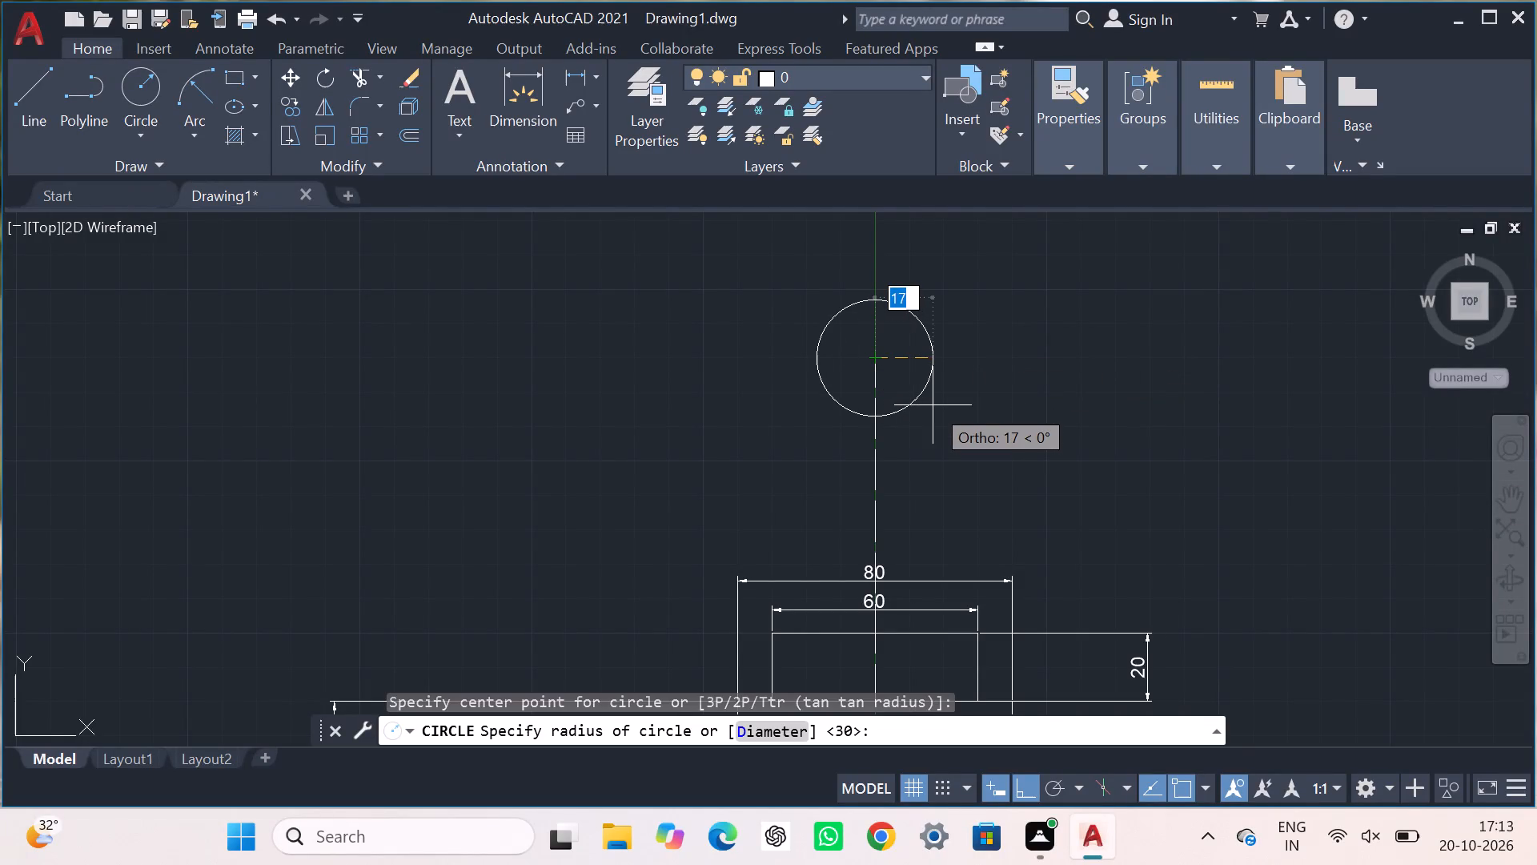
pyautogui.press('d')
pyautogui.press('Return')
pyautogui.write('40')
pyautogui.press('Return')
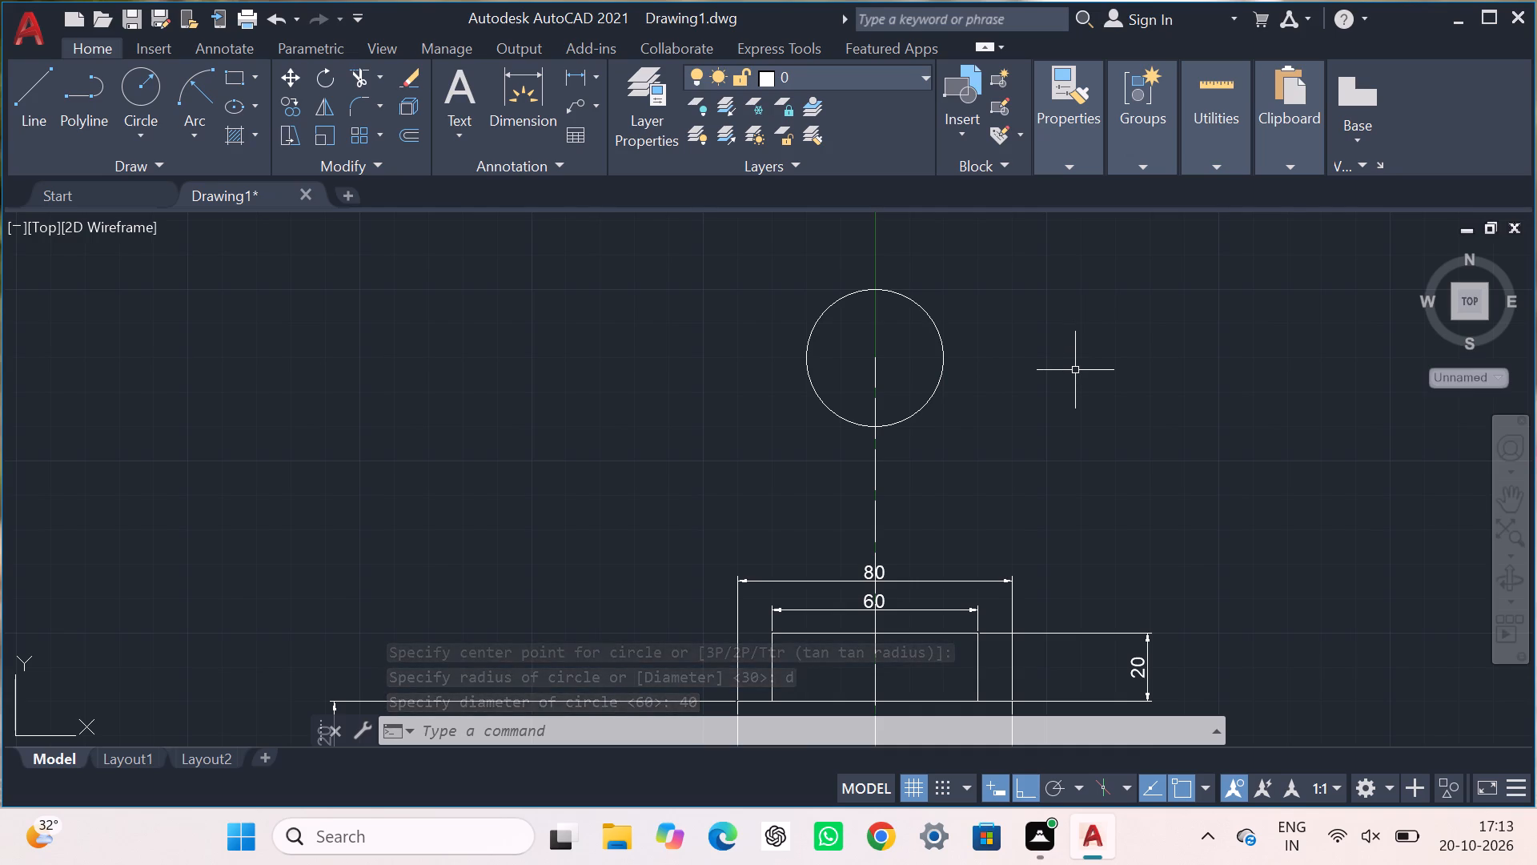
# Draw a 20-unit-wide stem outline centred on the centre line, starting 10 units from the collar's top midpoint, up into the circle and back down past the edge.
pyautogui.click(46, 94)
pyautogui.press('t')
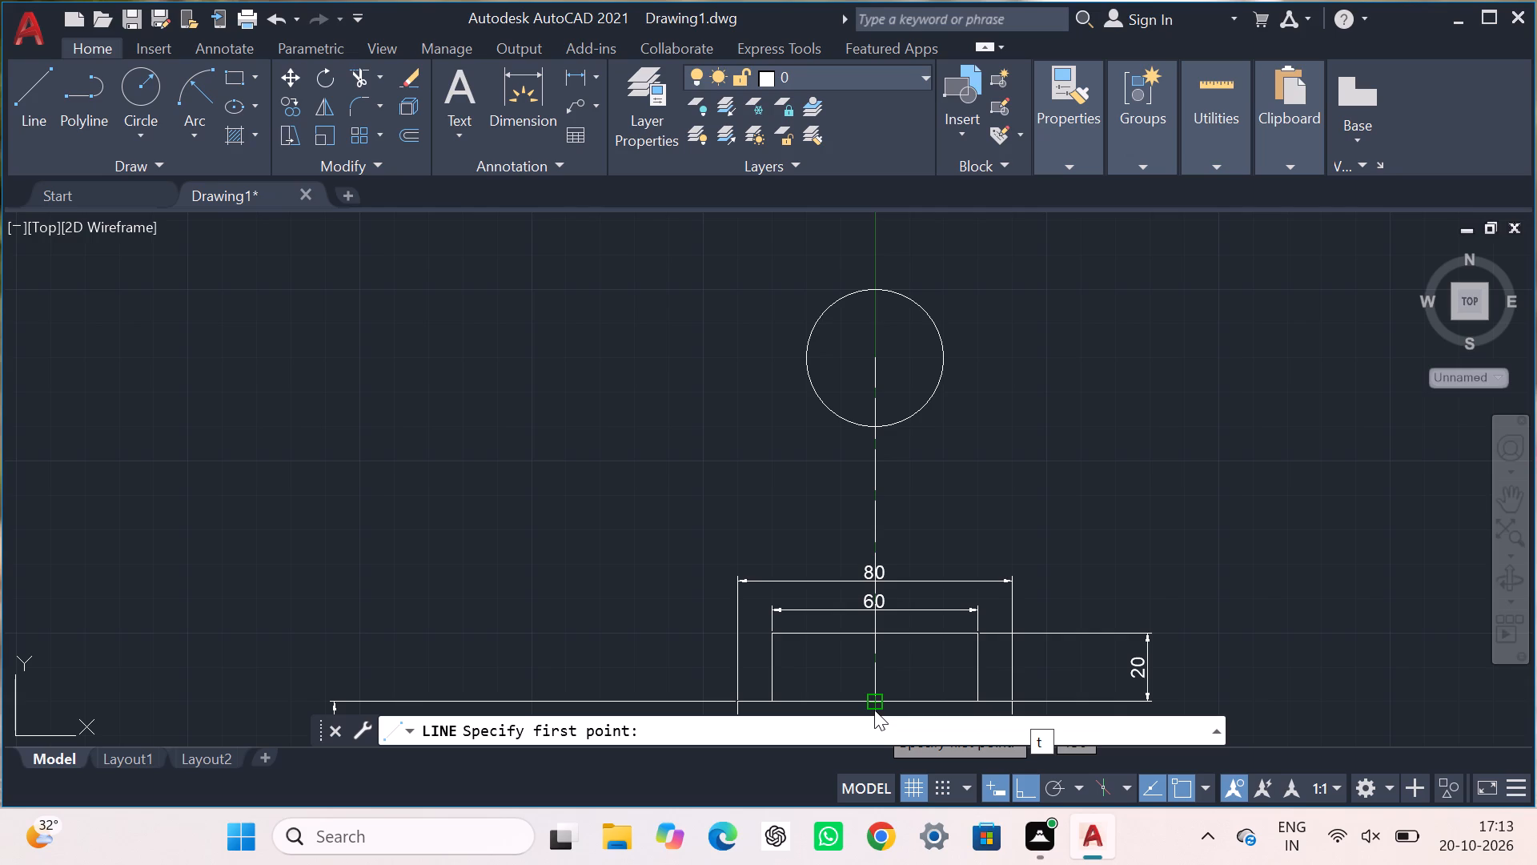
pyautogui.press('k')
pyautogui.press('Return')
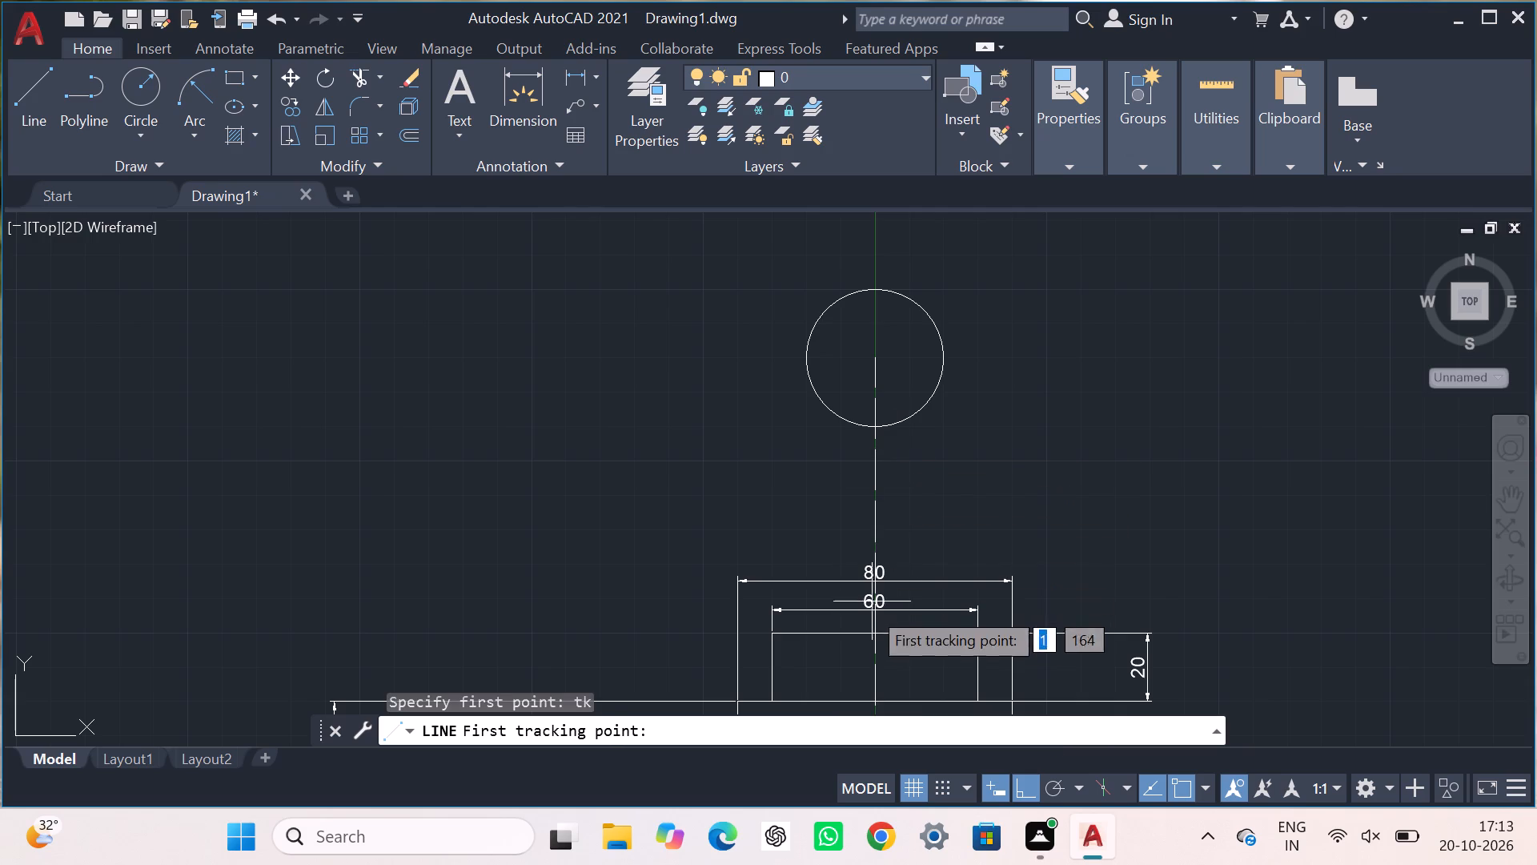
pyautogui.click(875, 634)
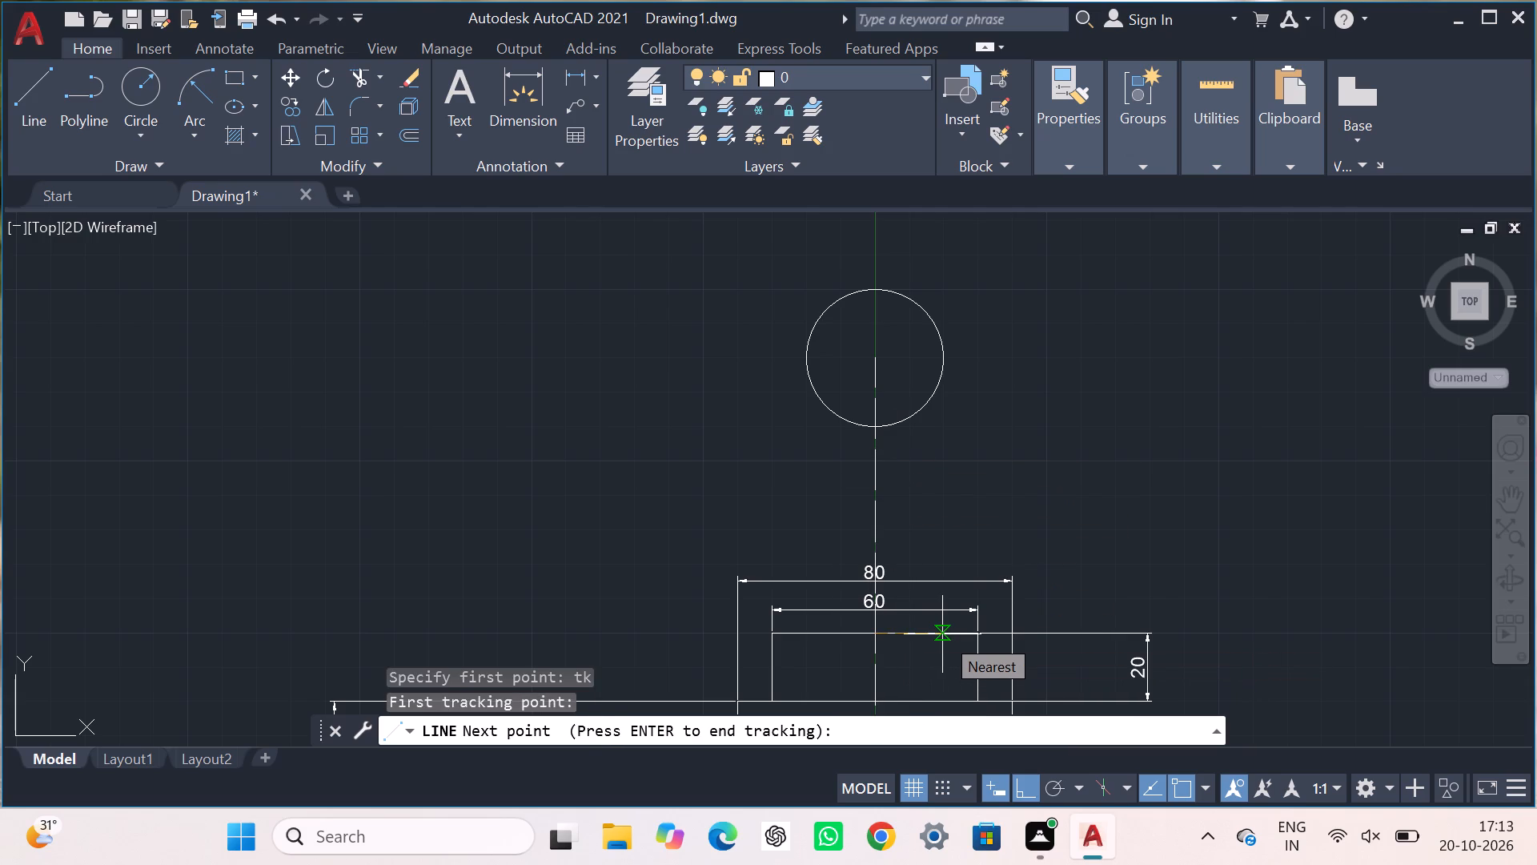
pyautogui.write('10')
pyautogui.press('Return')
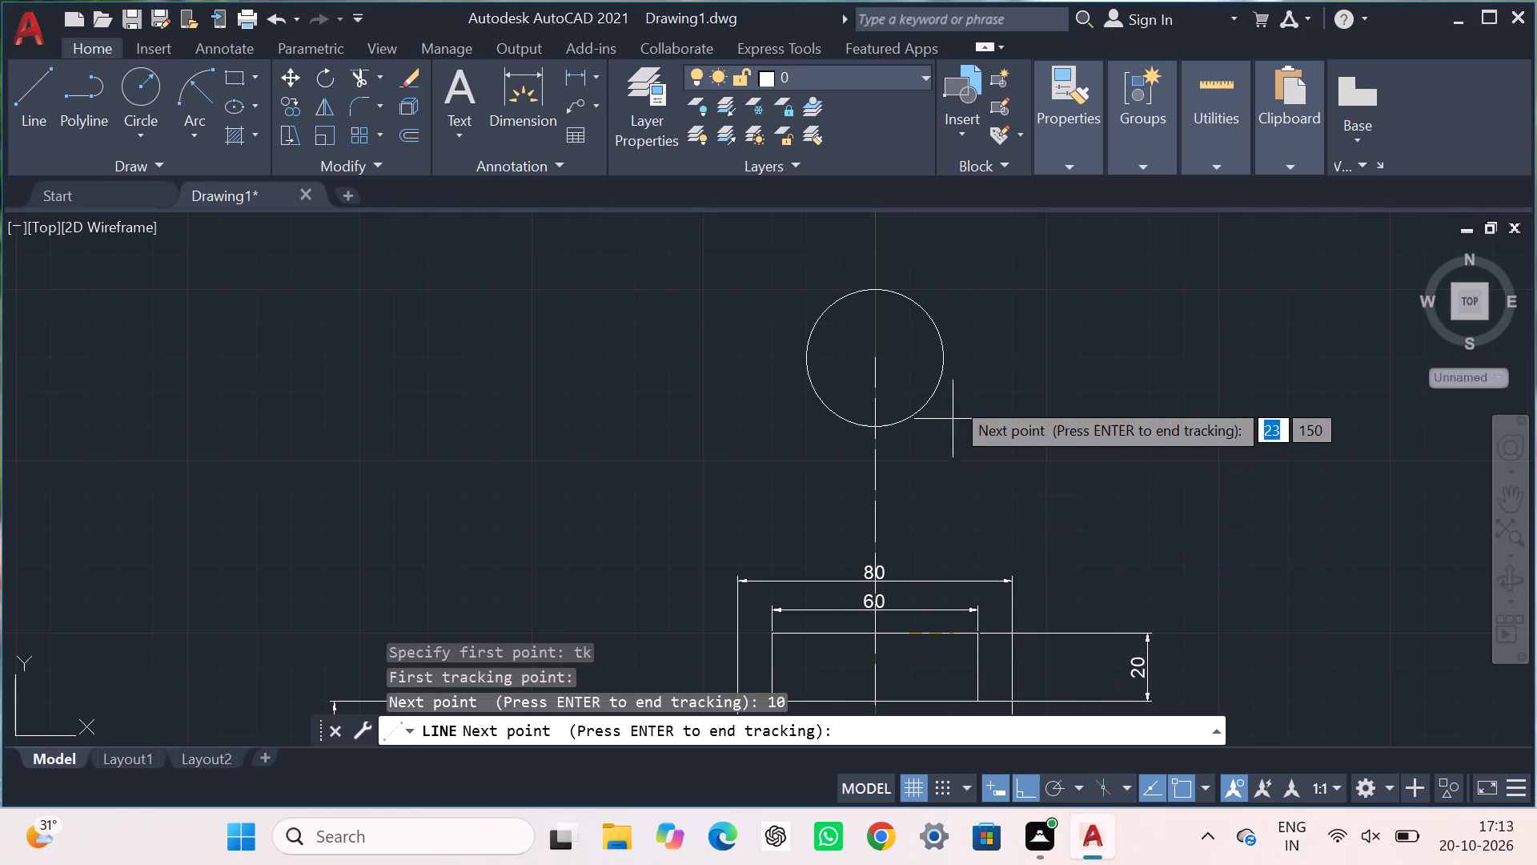
pyautogui.moveTo(928, 545); pyautogui.dragTo(924, 403, button='middle')
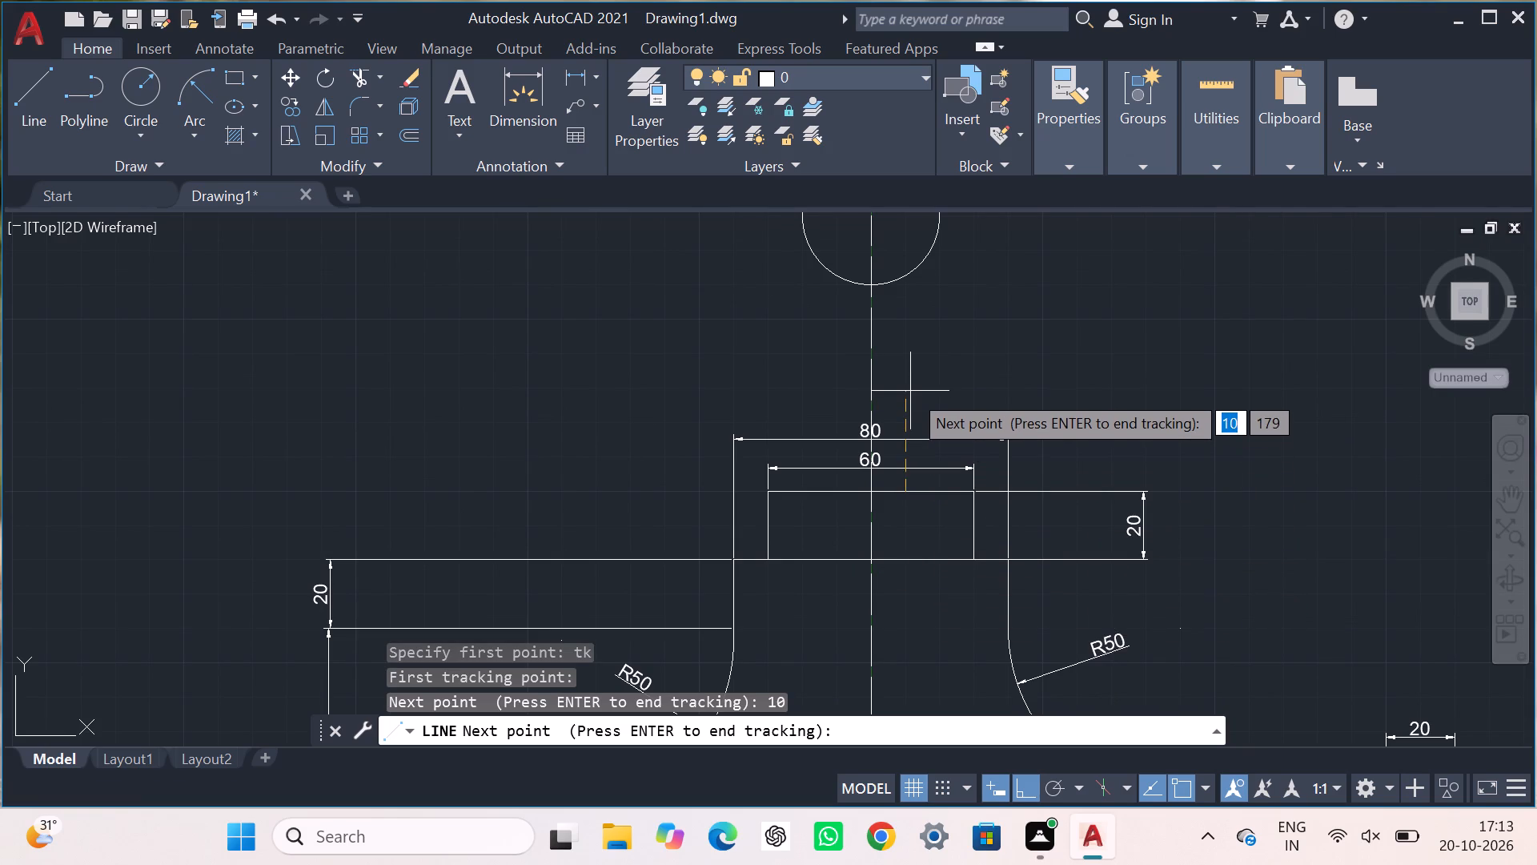
pyautogui.press('Return')
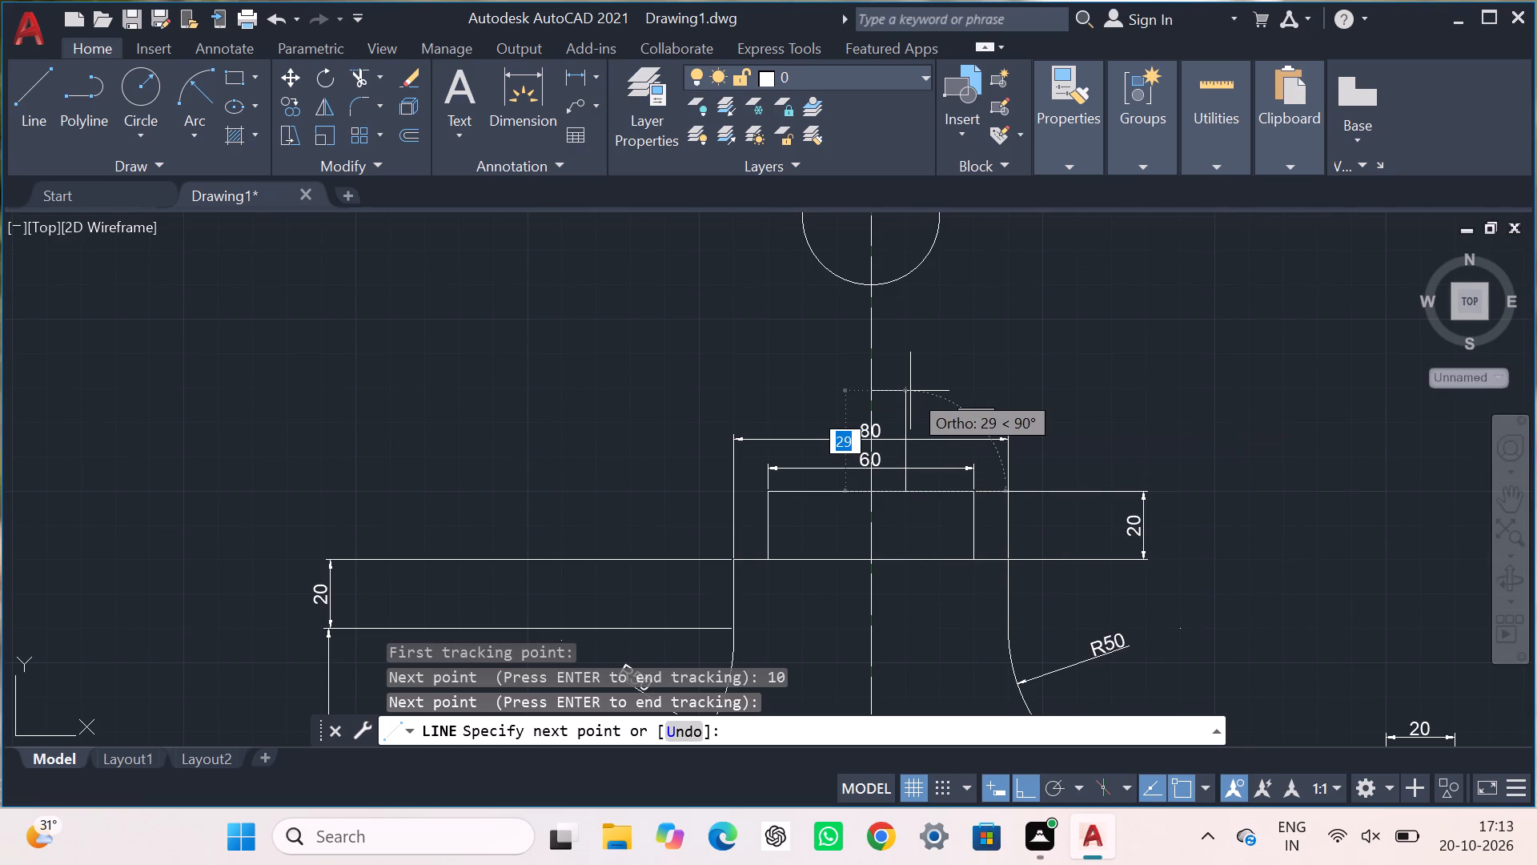
pyautogui.click(899, 238)
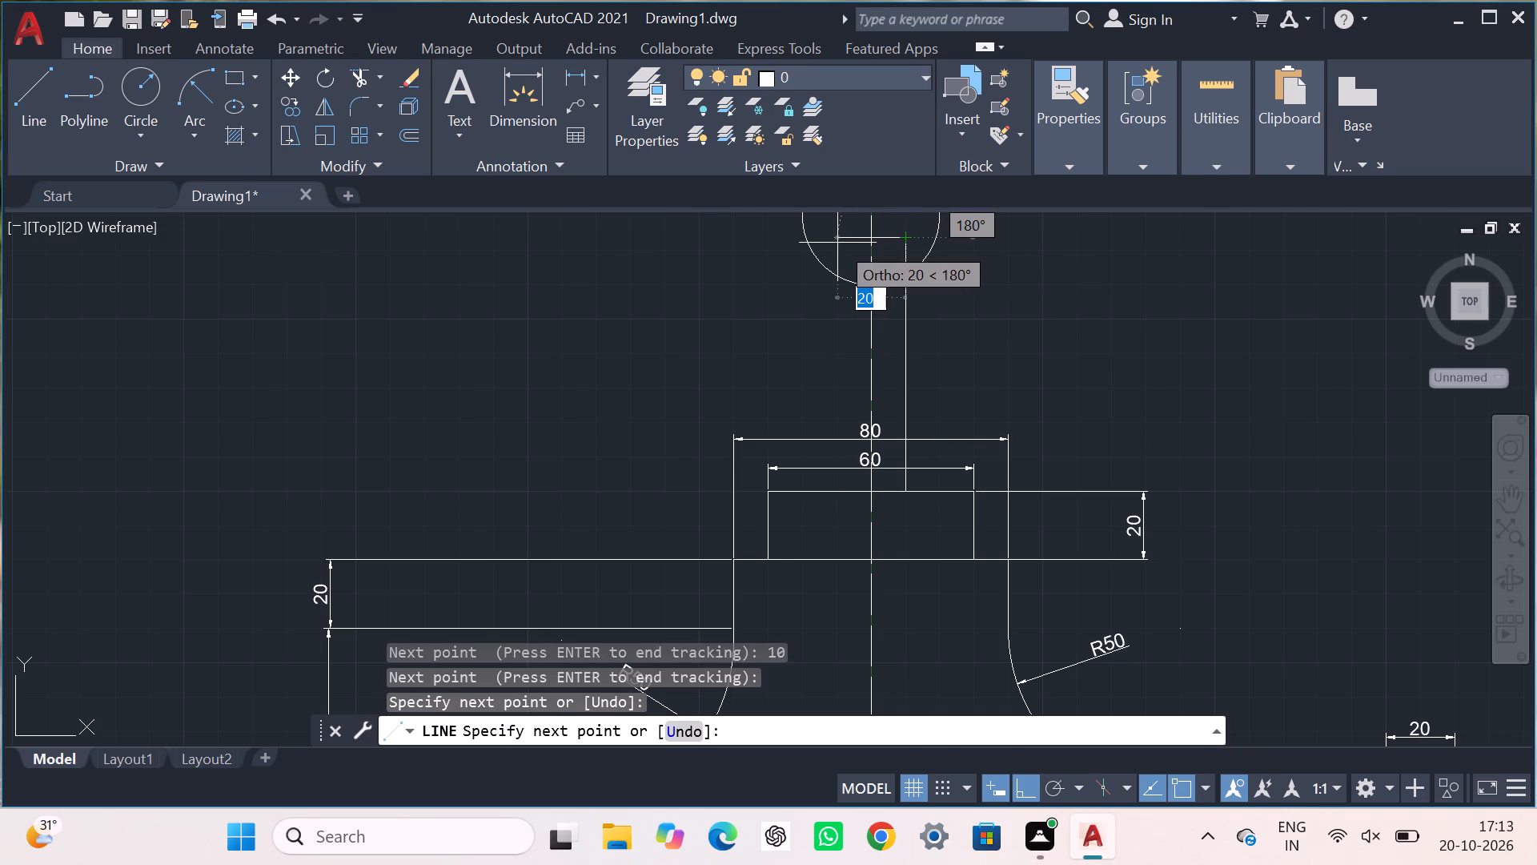
pyautogui.write('20')
pyautogui.press('Return')
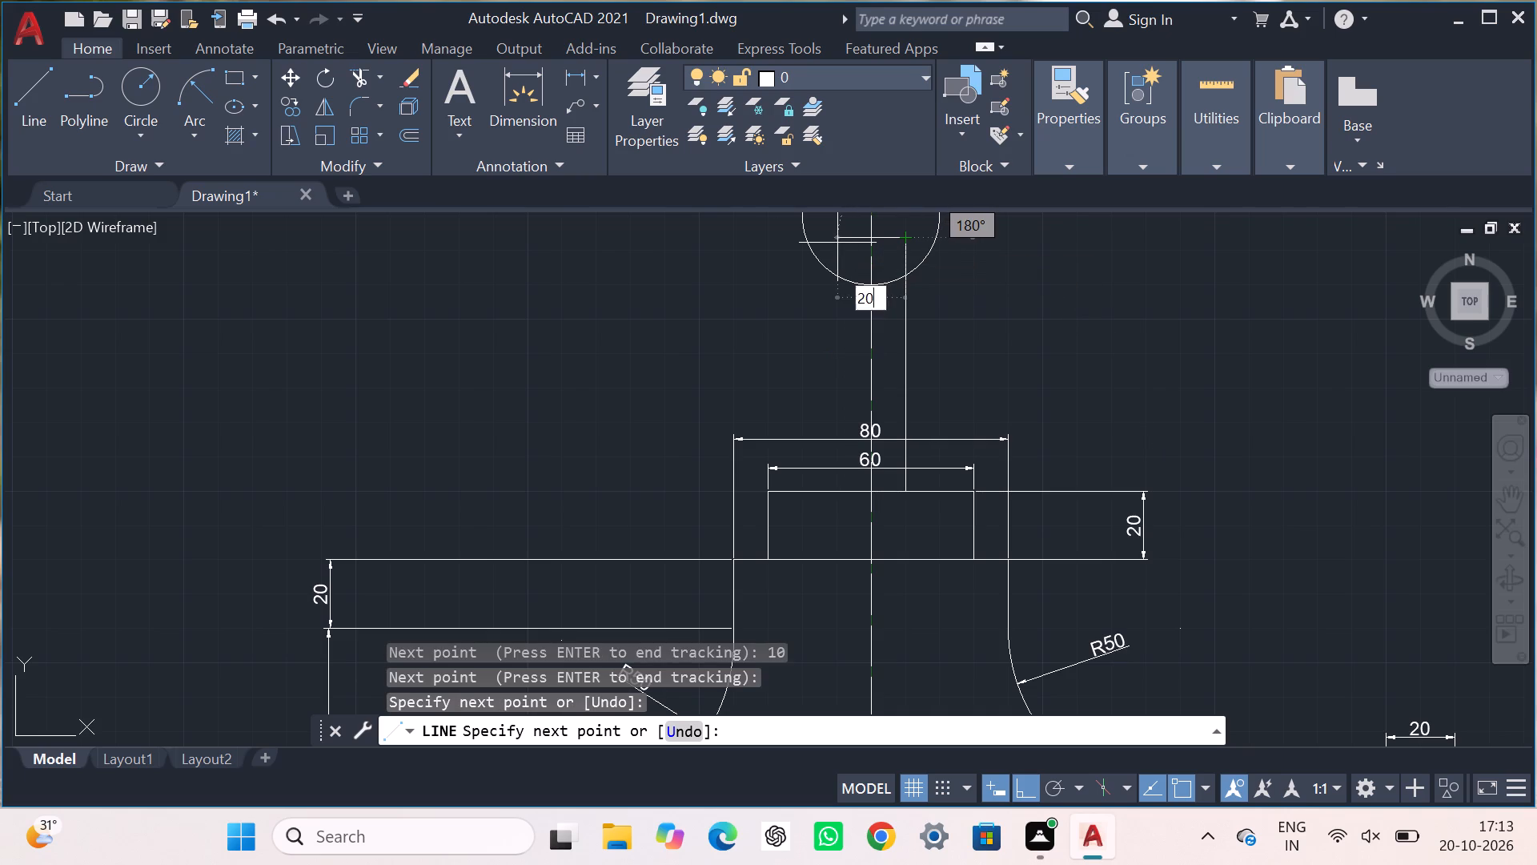
pyautogui.click(841, 508)
pyautogui.press('Escape')
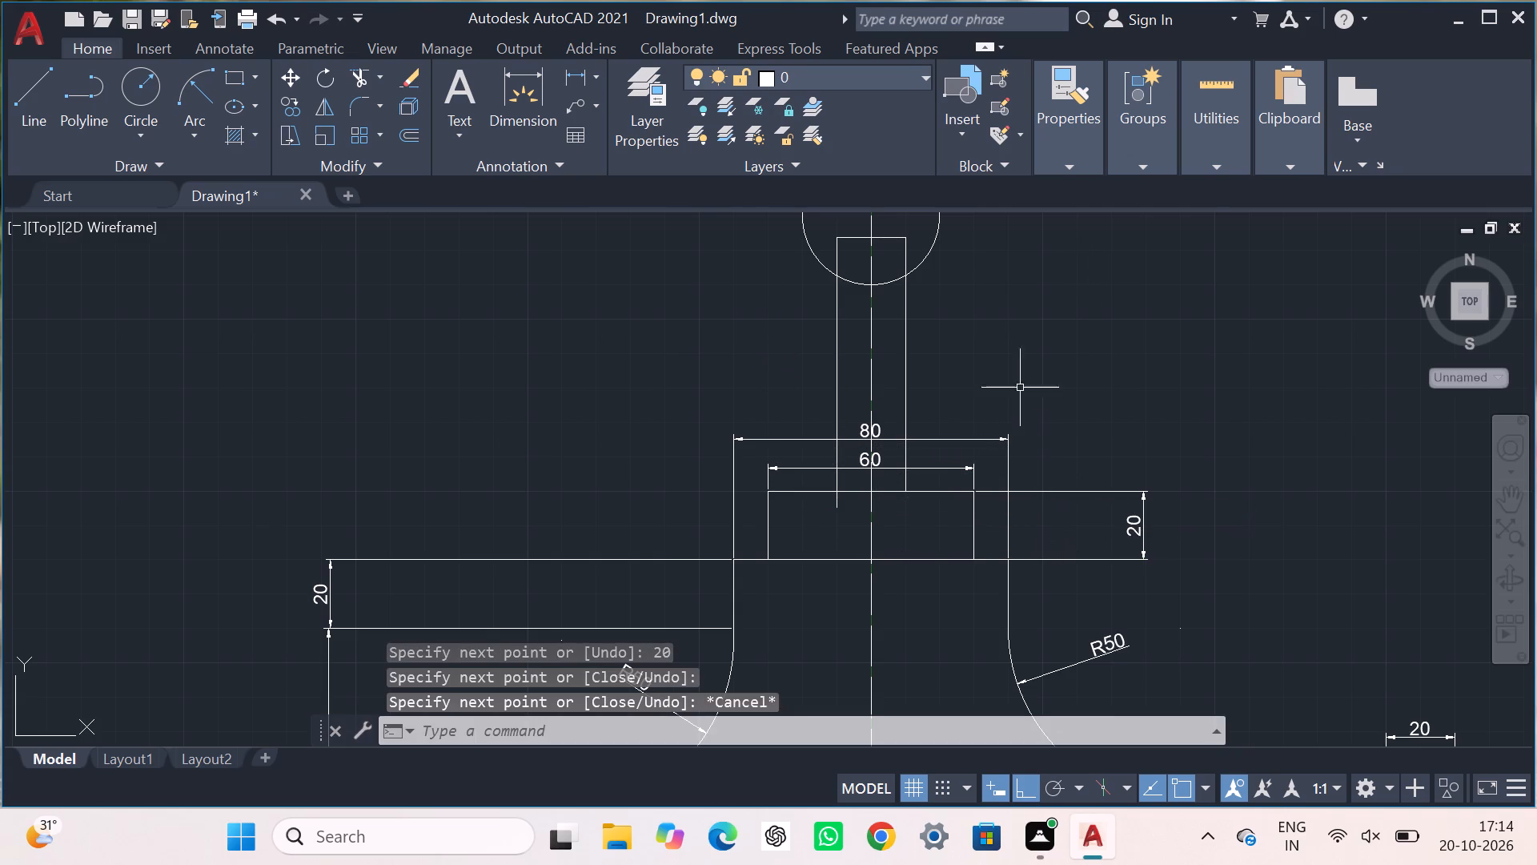
# Trim the stem line's overhang inside the collar, the stem lines inside the circle, and the circle's arc between the stem sides.
pyautogui.write('tr')
pyautogui.press('Return')
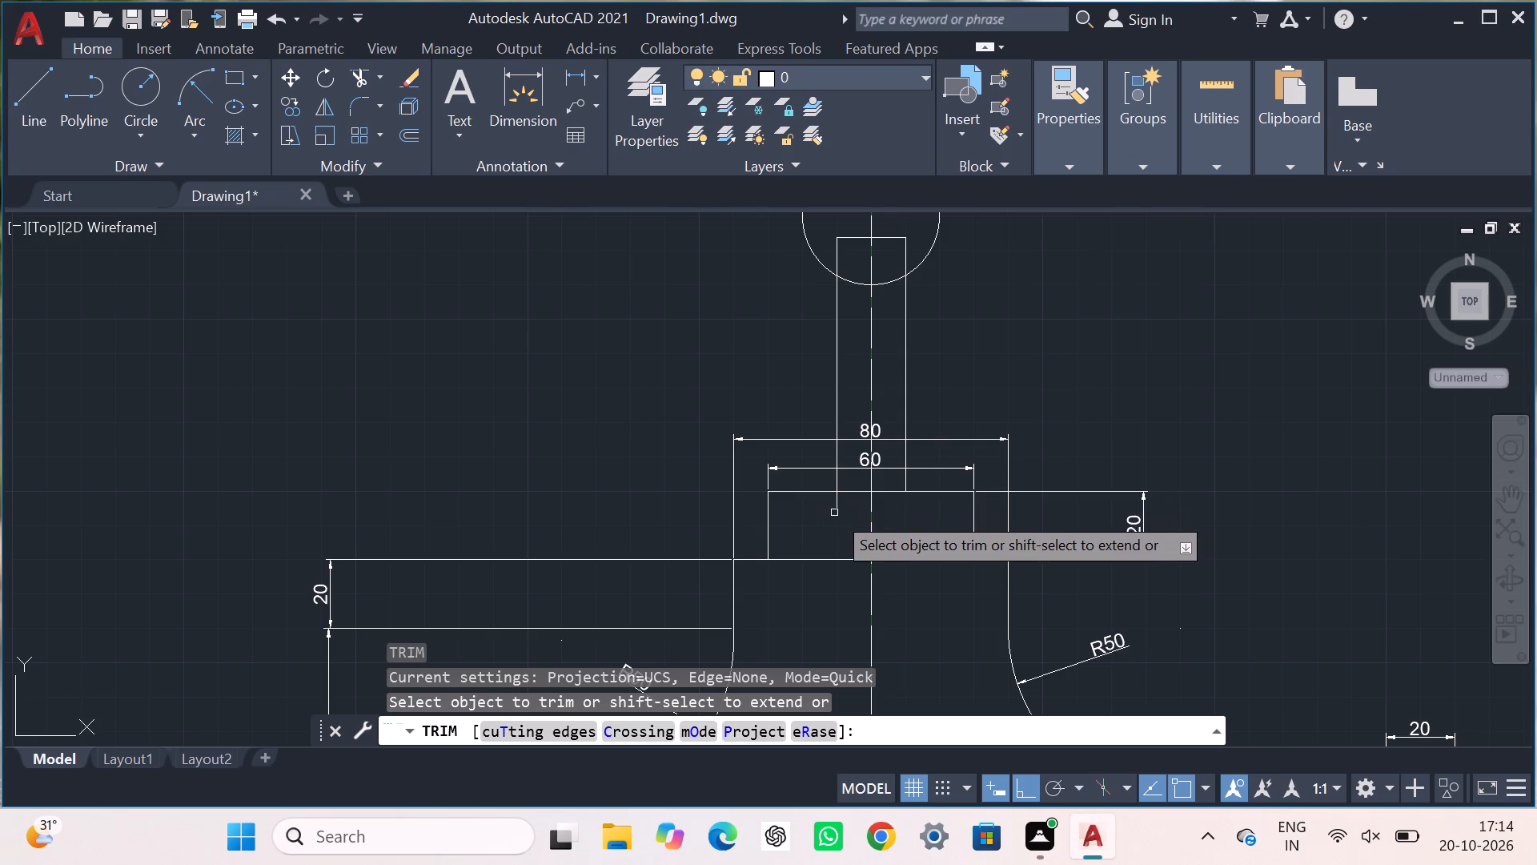
pyautogui.click(836, 508)
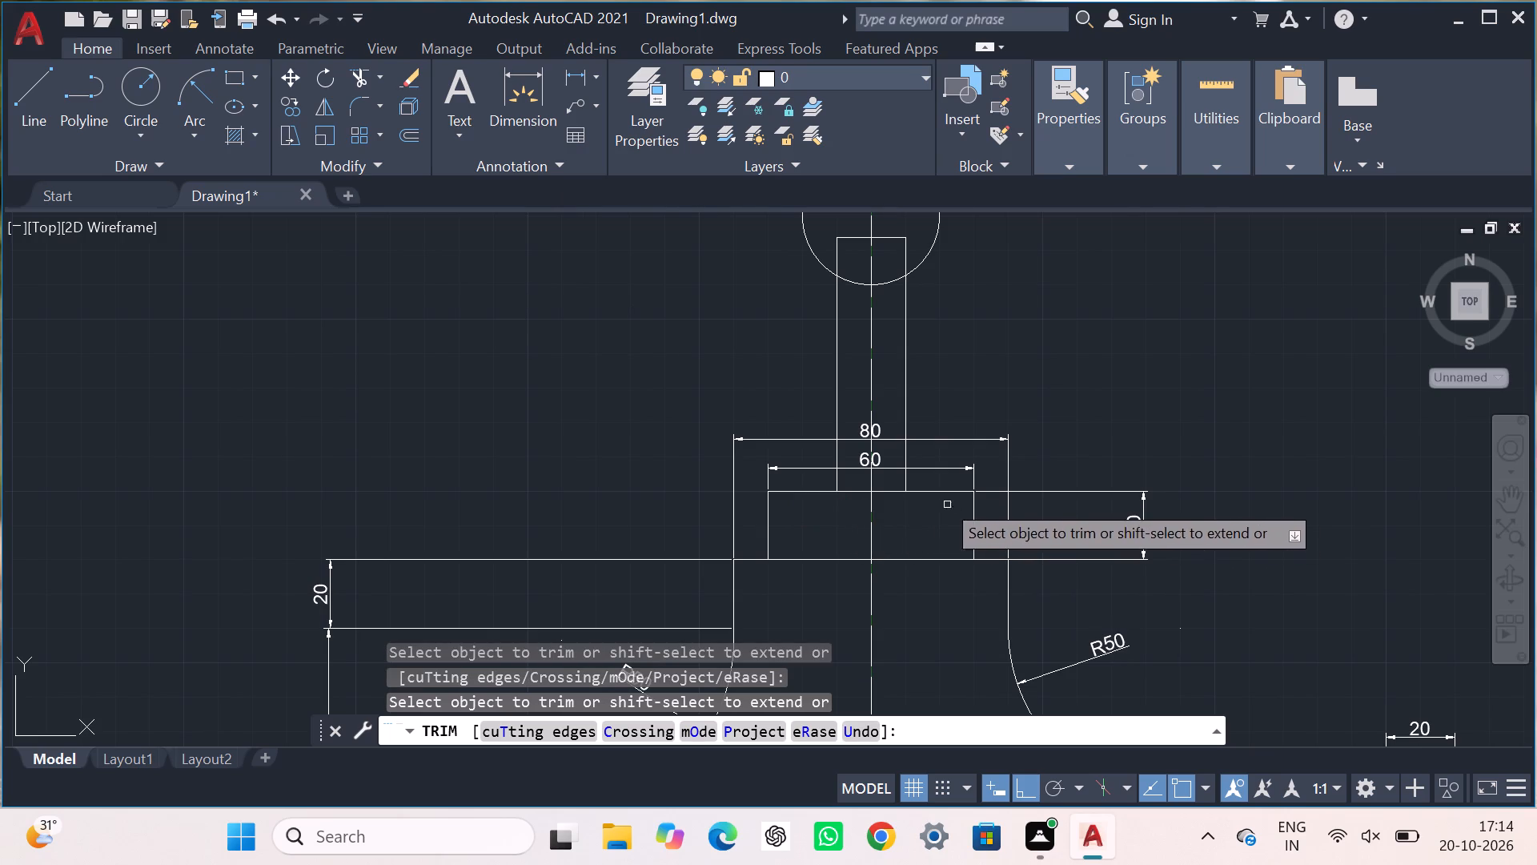
pyautogui.click(837, 259)
pyautogui.click(848, 280)
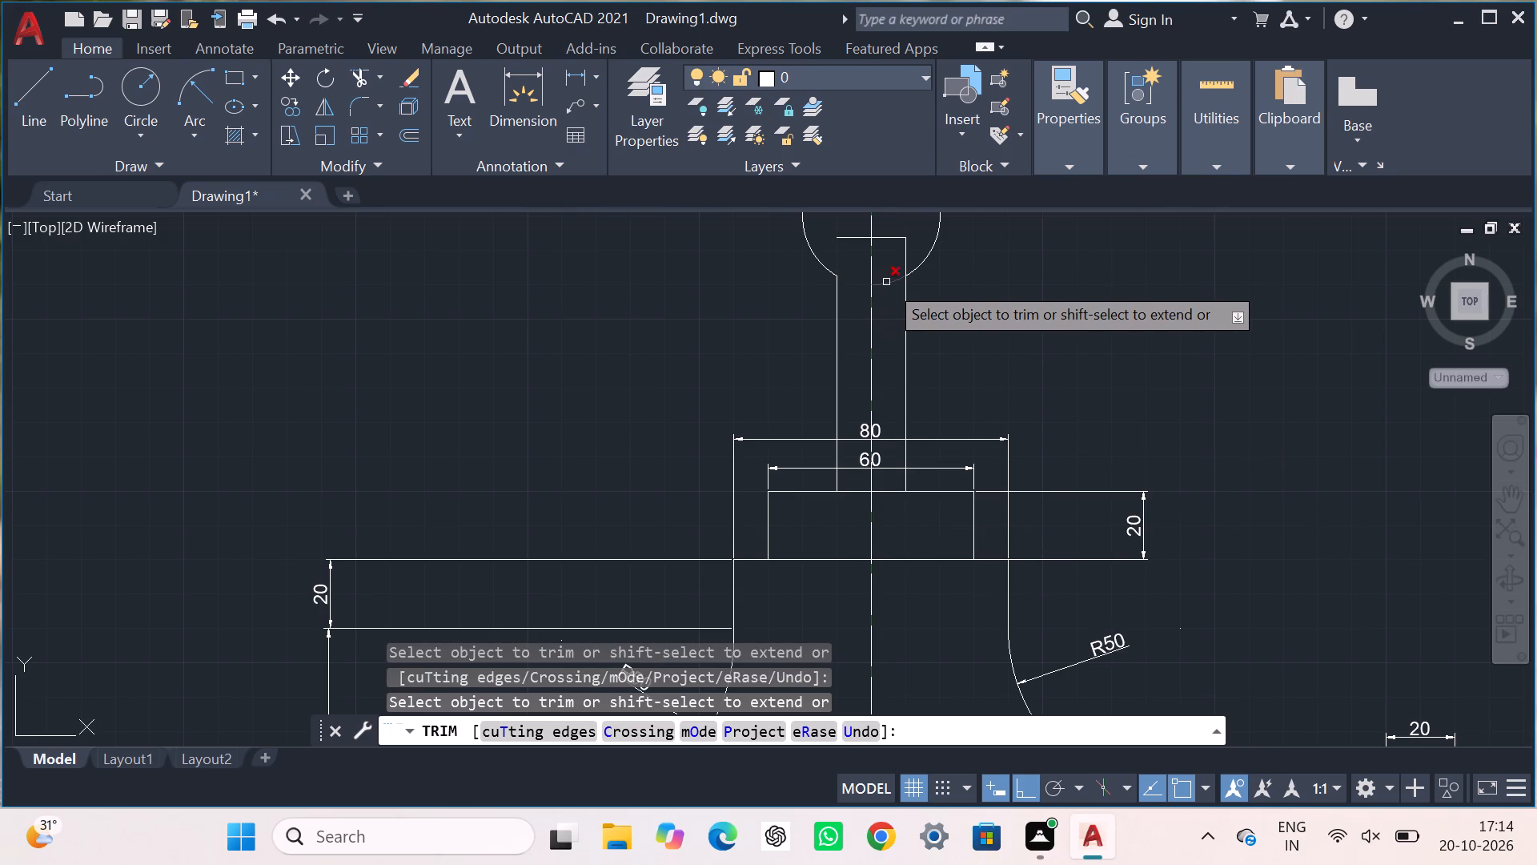
pyautogui.click(886, 282)
pyautogui.click(894, 237)
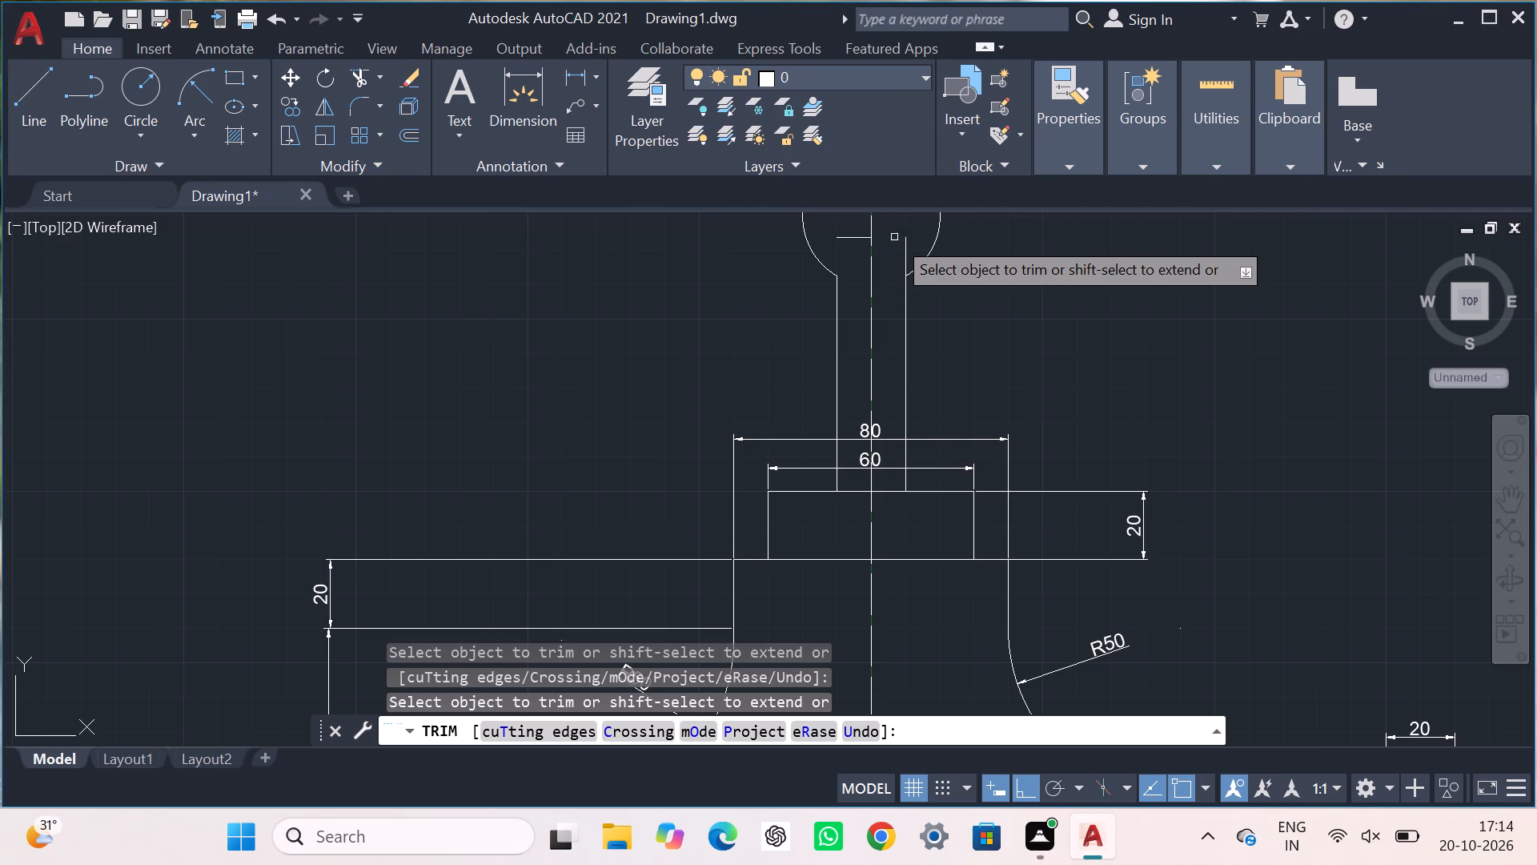
pyautogui.click(908, 246)
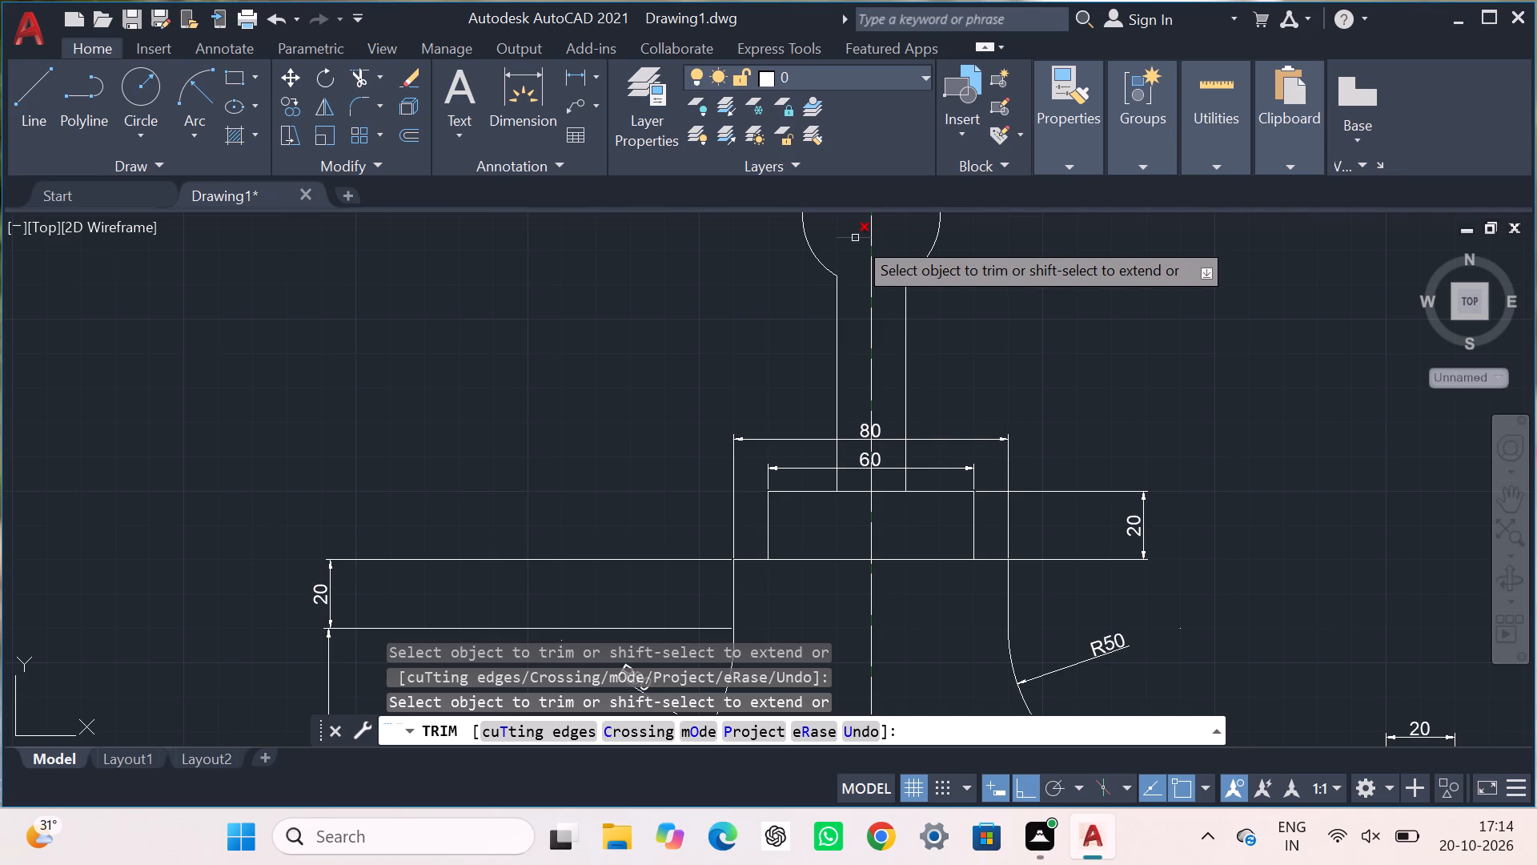
pyautogui.click(855, 238)
# Add a horizontal linear dimension for the stem's width, placed across the stem just above the 80 dimension.
pyautogui.scroll(-1, 989, 285)
pyautogui.moveTo(989, 285); pyautogui.dragTo(955, 426, button='middle')
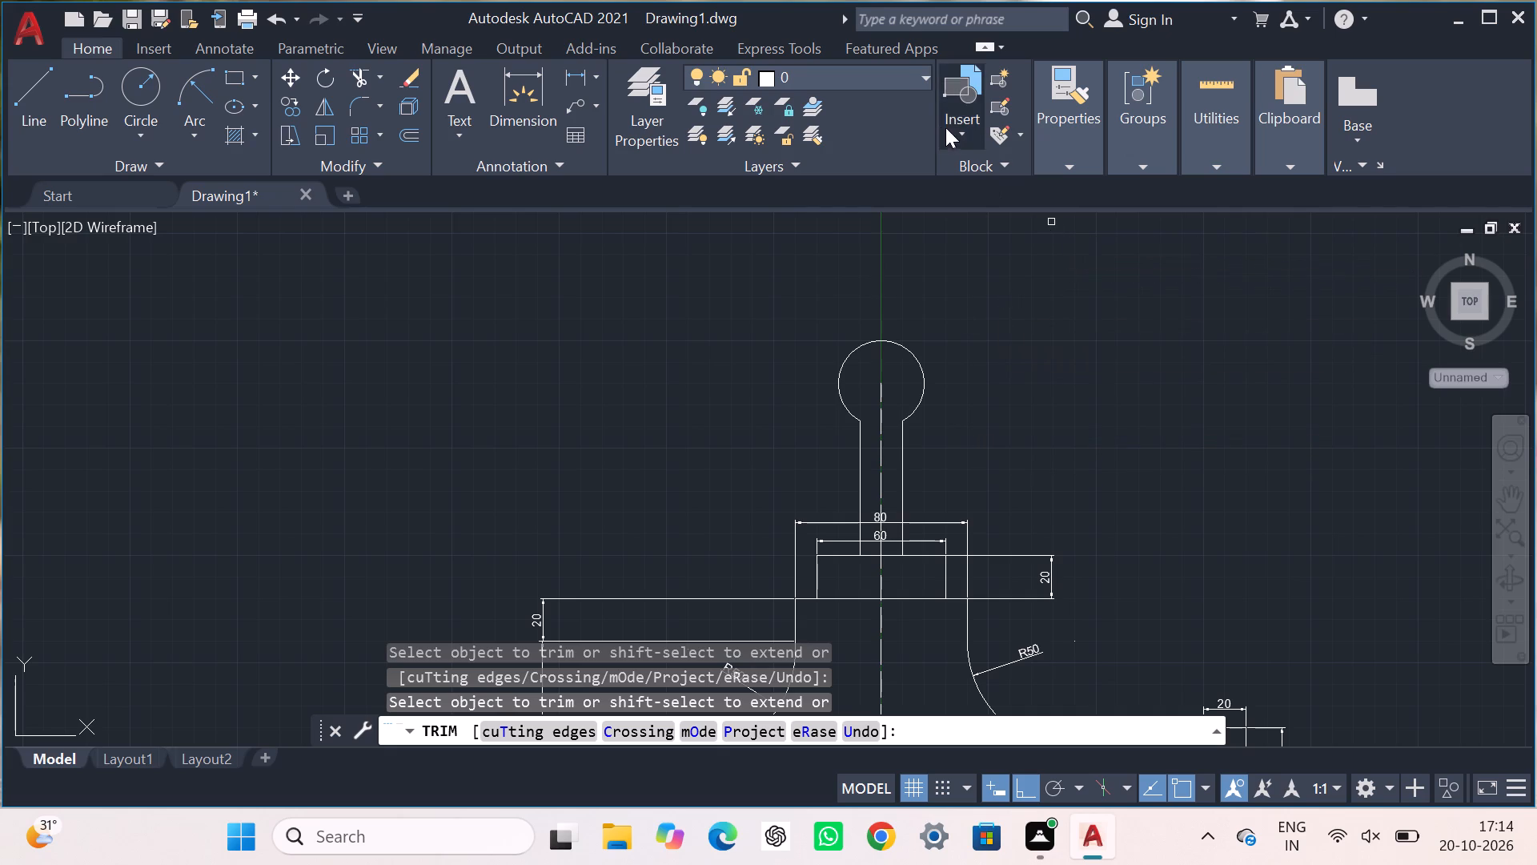
pyautogui.click(569, 74)
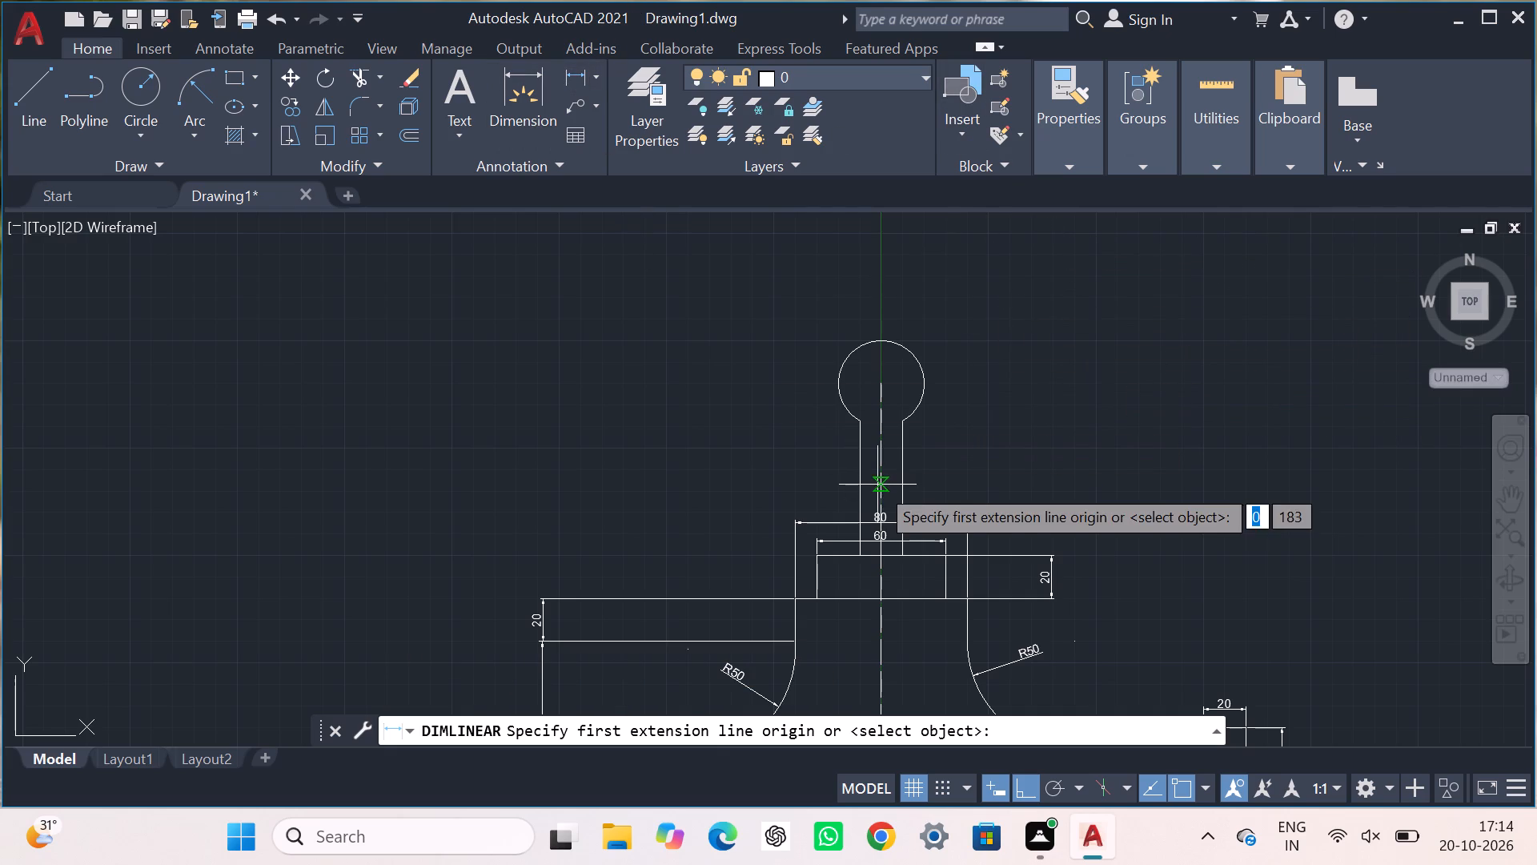
pyautogui.click(862, 464)
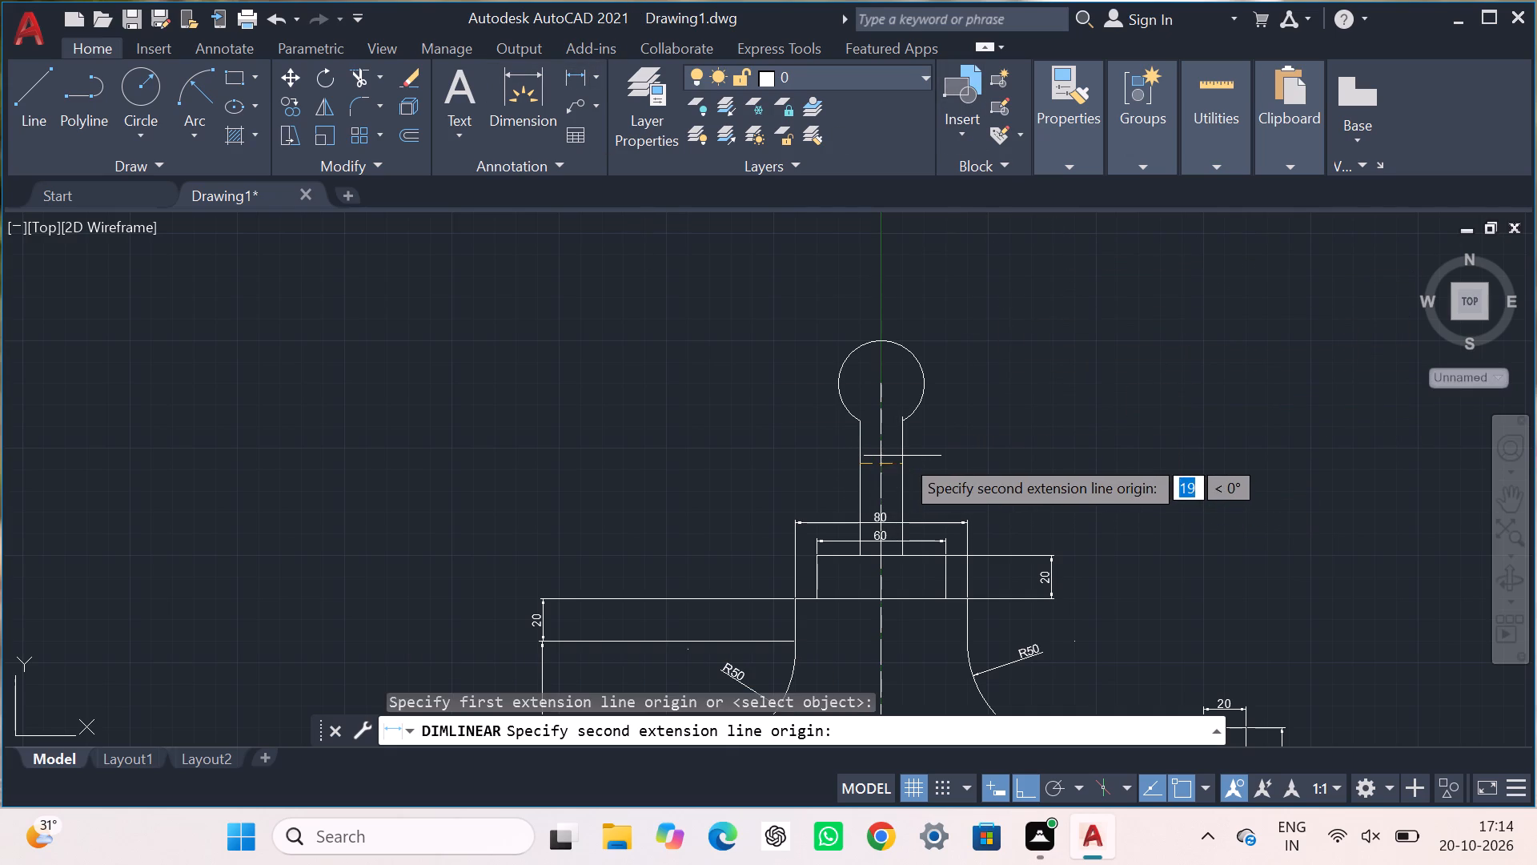
pyautogui.click(902, 456)
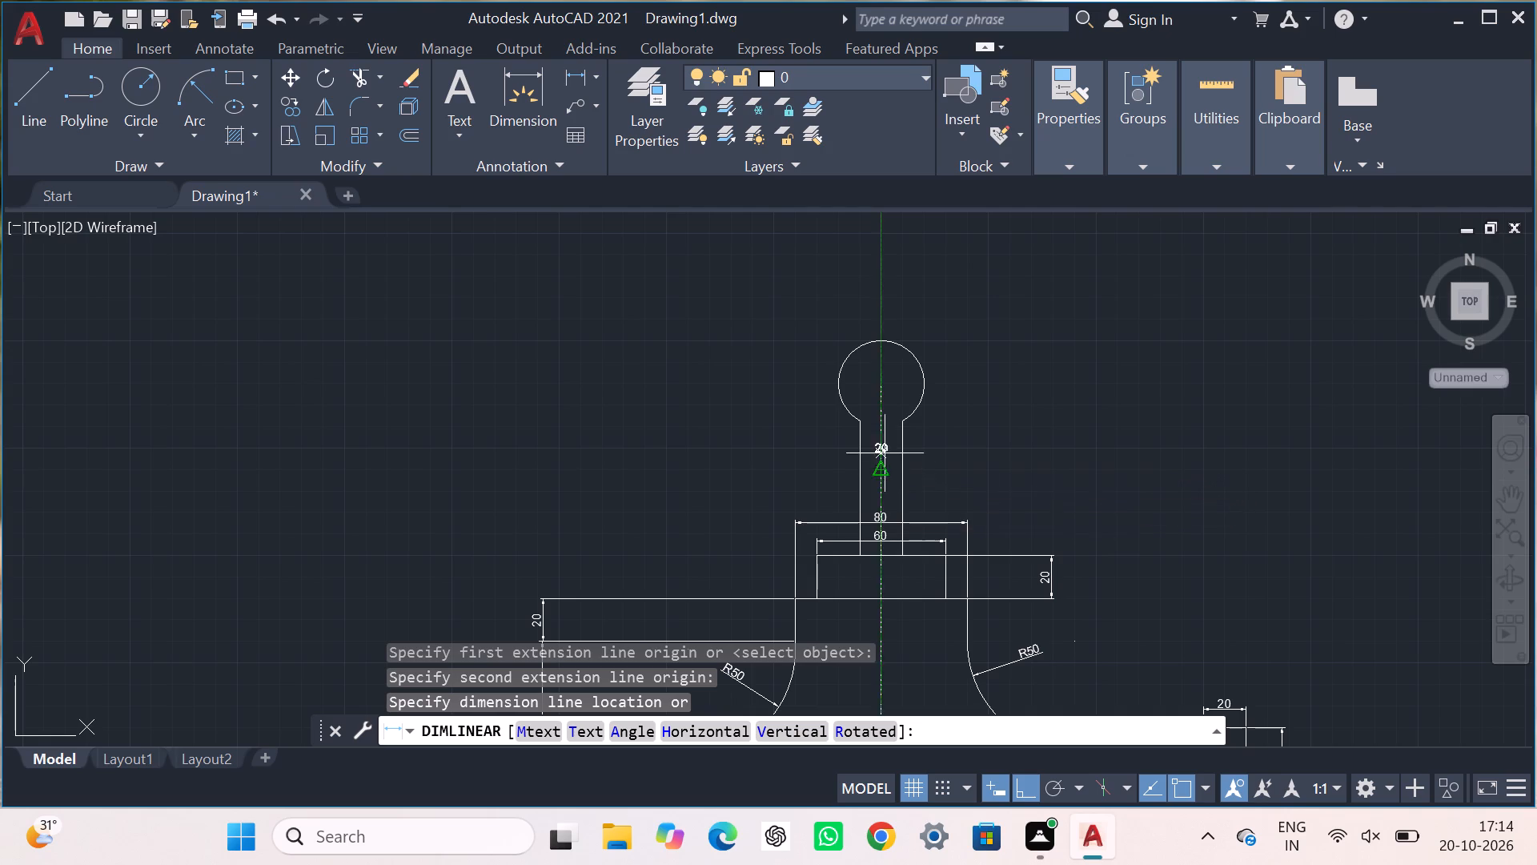
pyautogui.click(885, 497)
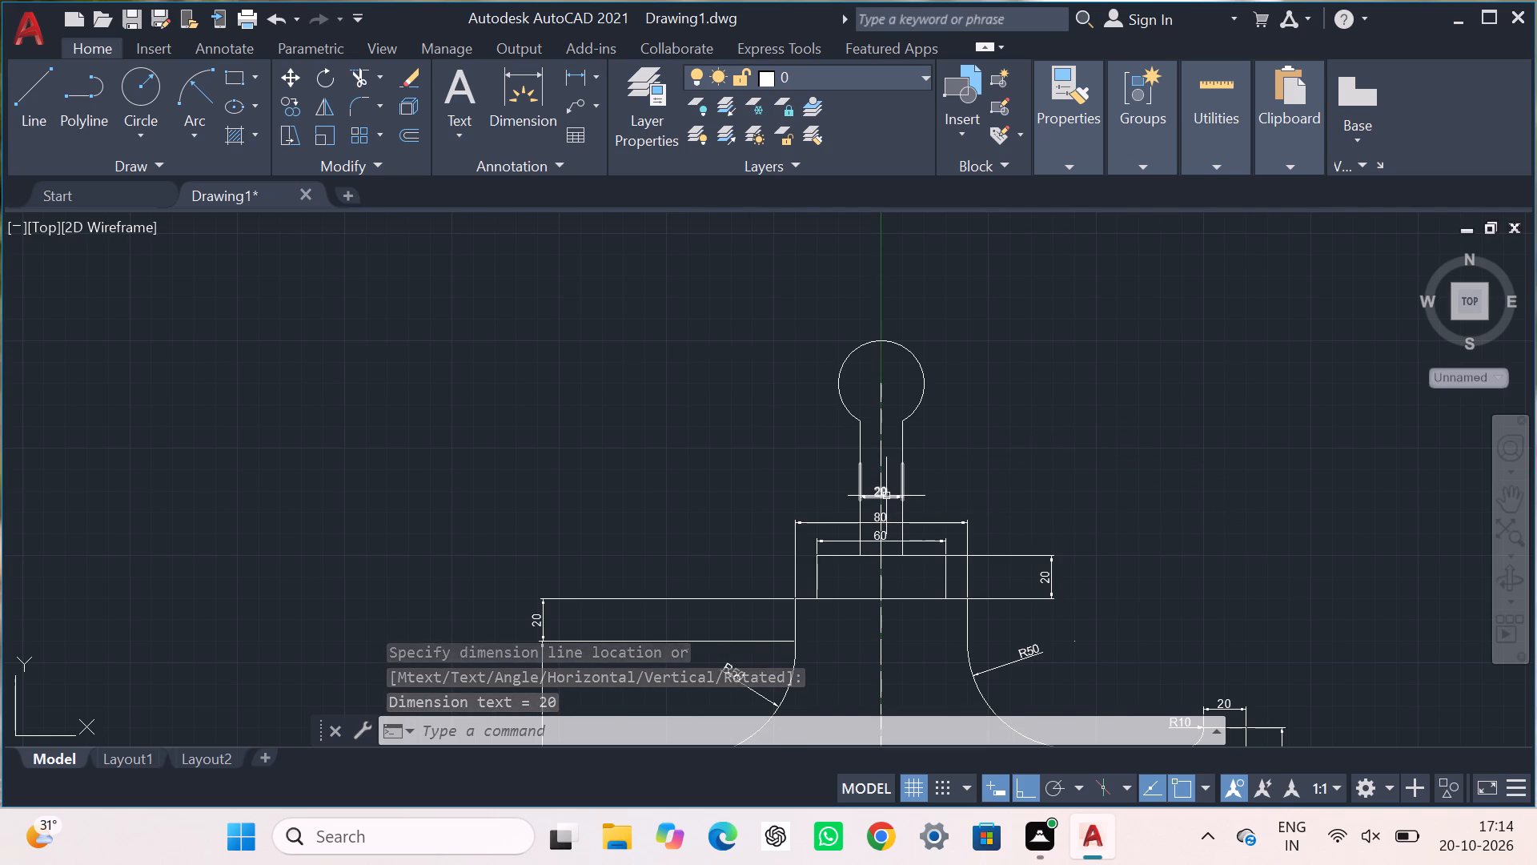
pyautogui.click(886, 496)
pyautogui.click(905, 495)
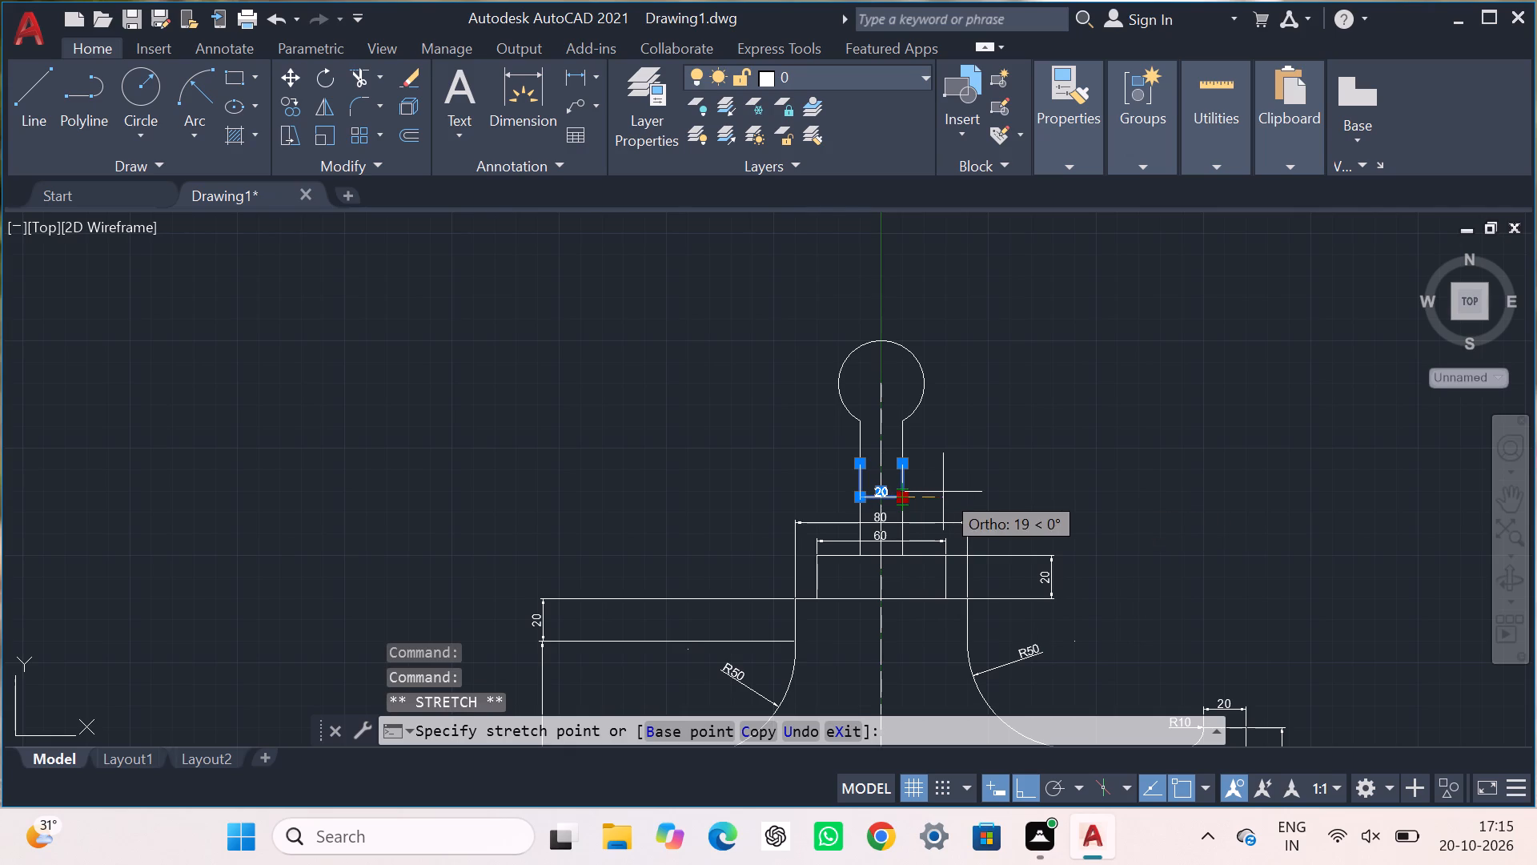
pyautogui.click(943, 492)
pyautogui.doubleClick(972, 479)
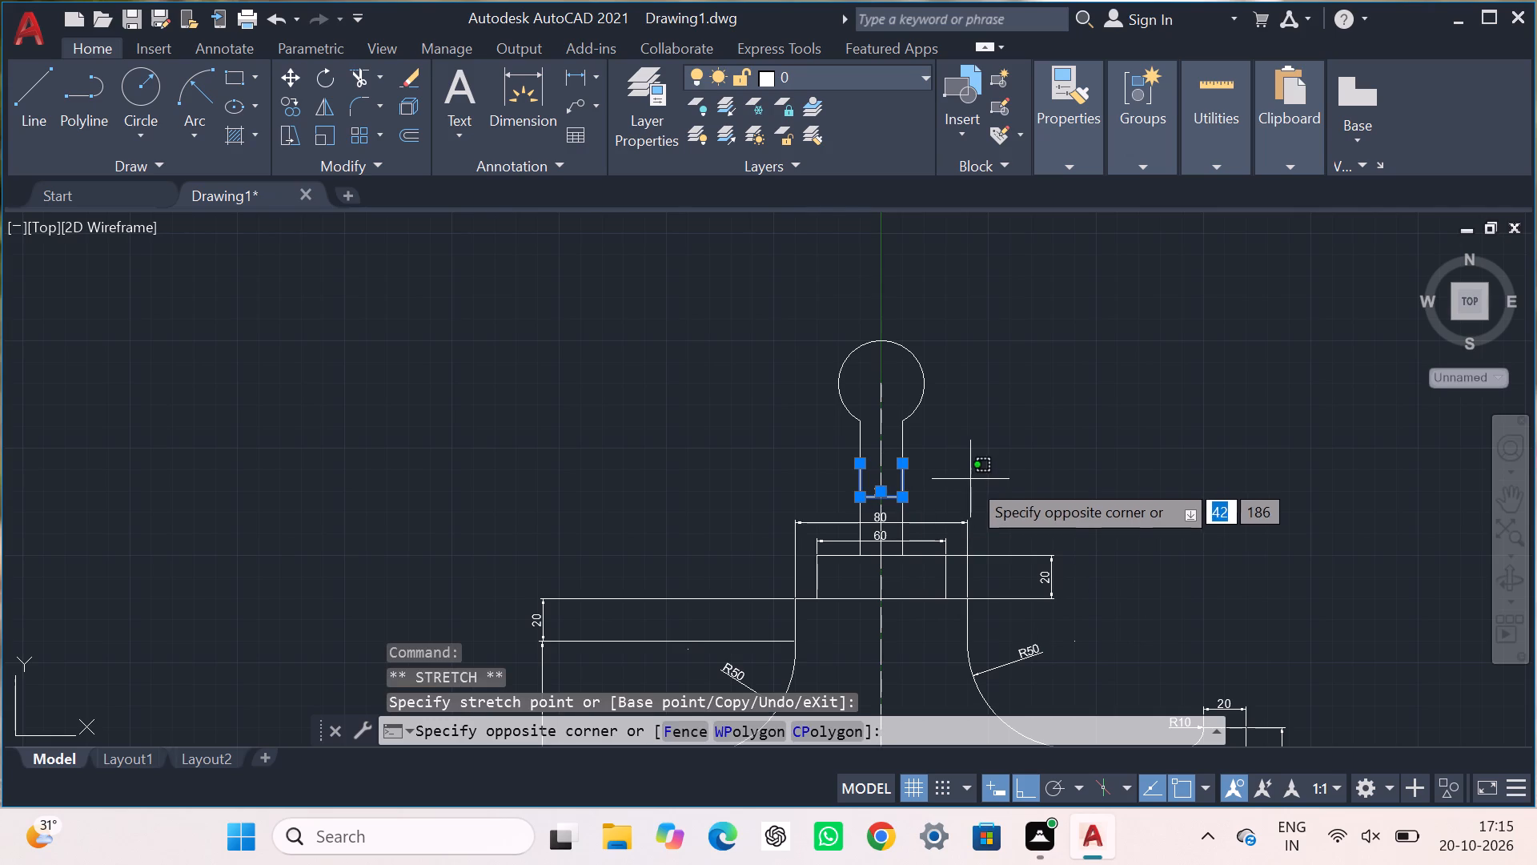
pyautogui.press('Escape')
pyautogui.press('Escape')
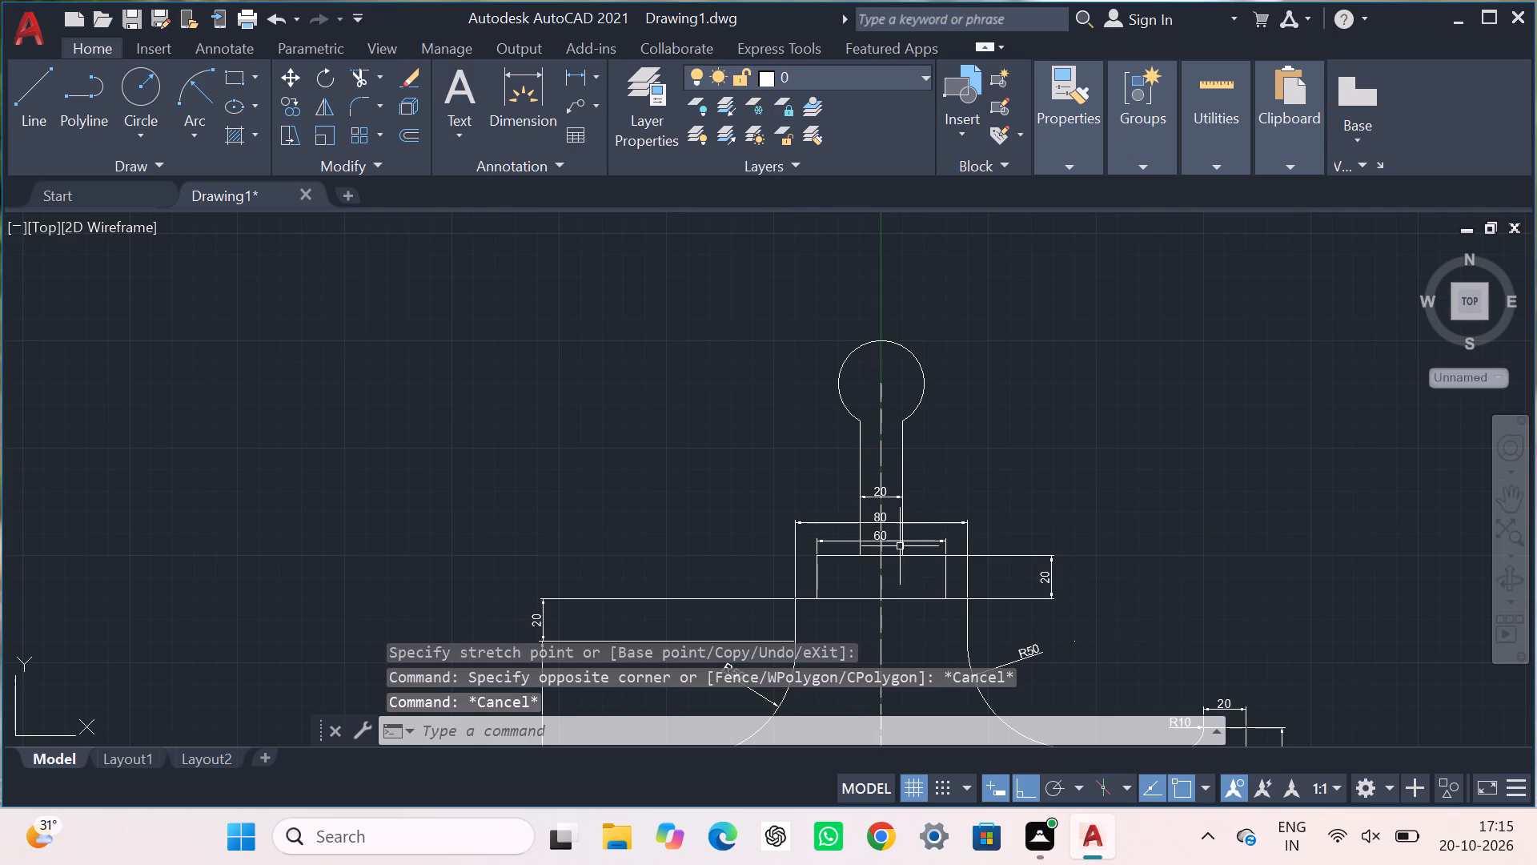
# Move the stem width dimension's text horizontally about 32 units to the right, outside the stem.
pyautogui.click(885, 499)
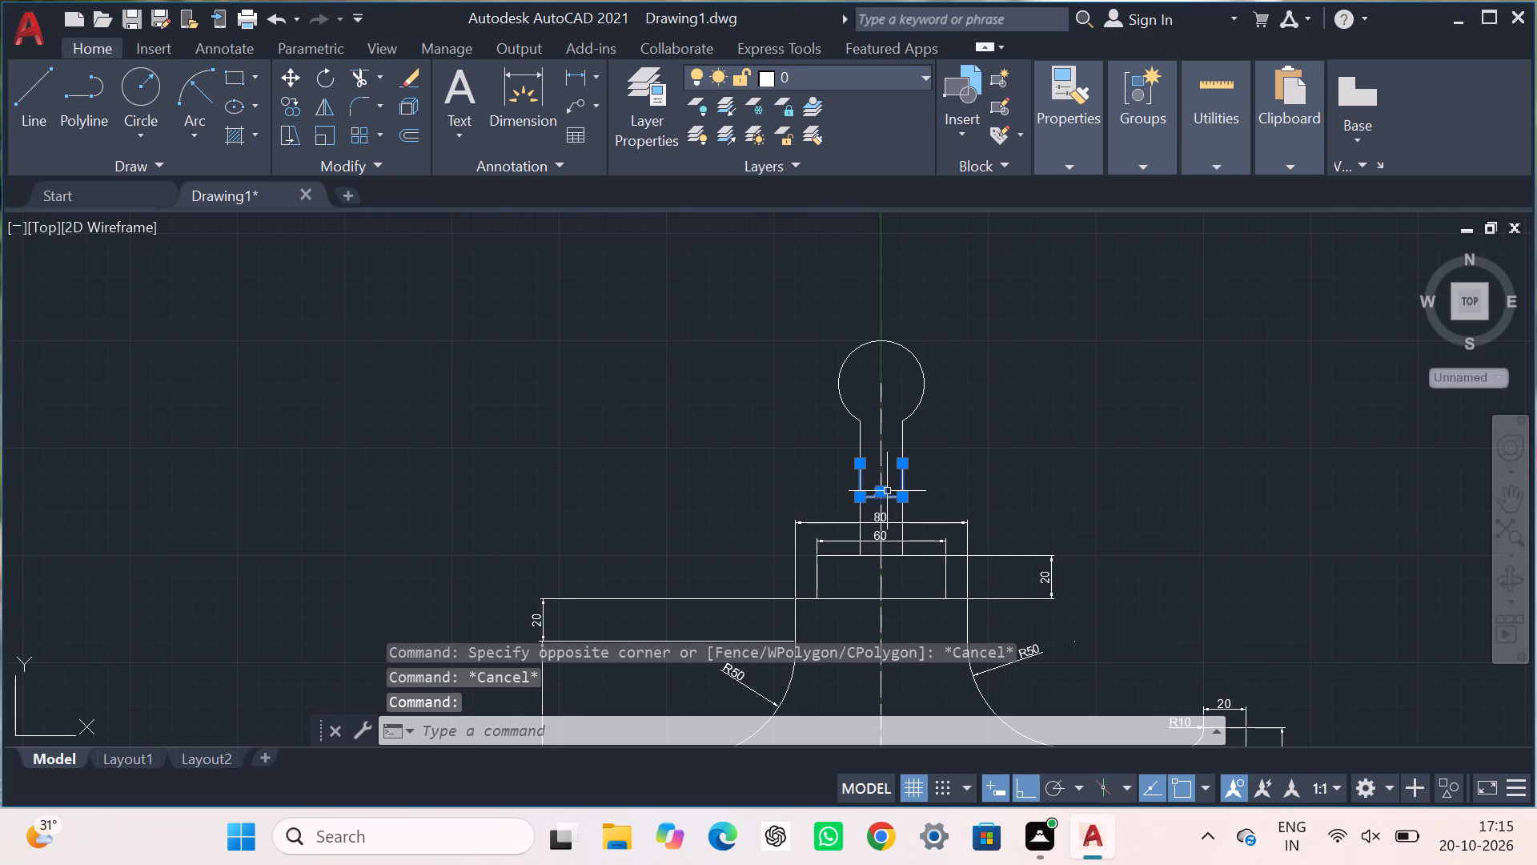
pyautogui.click(883, 492)
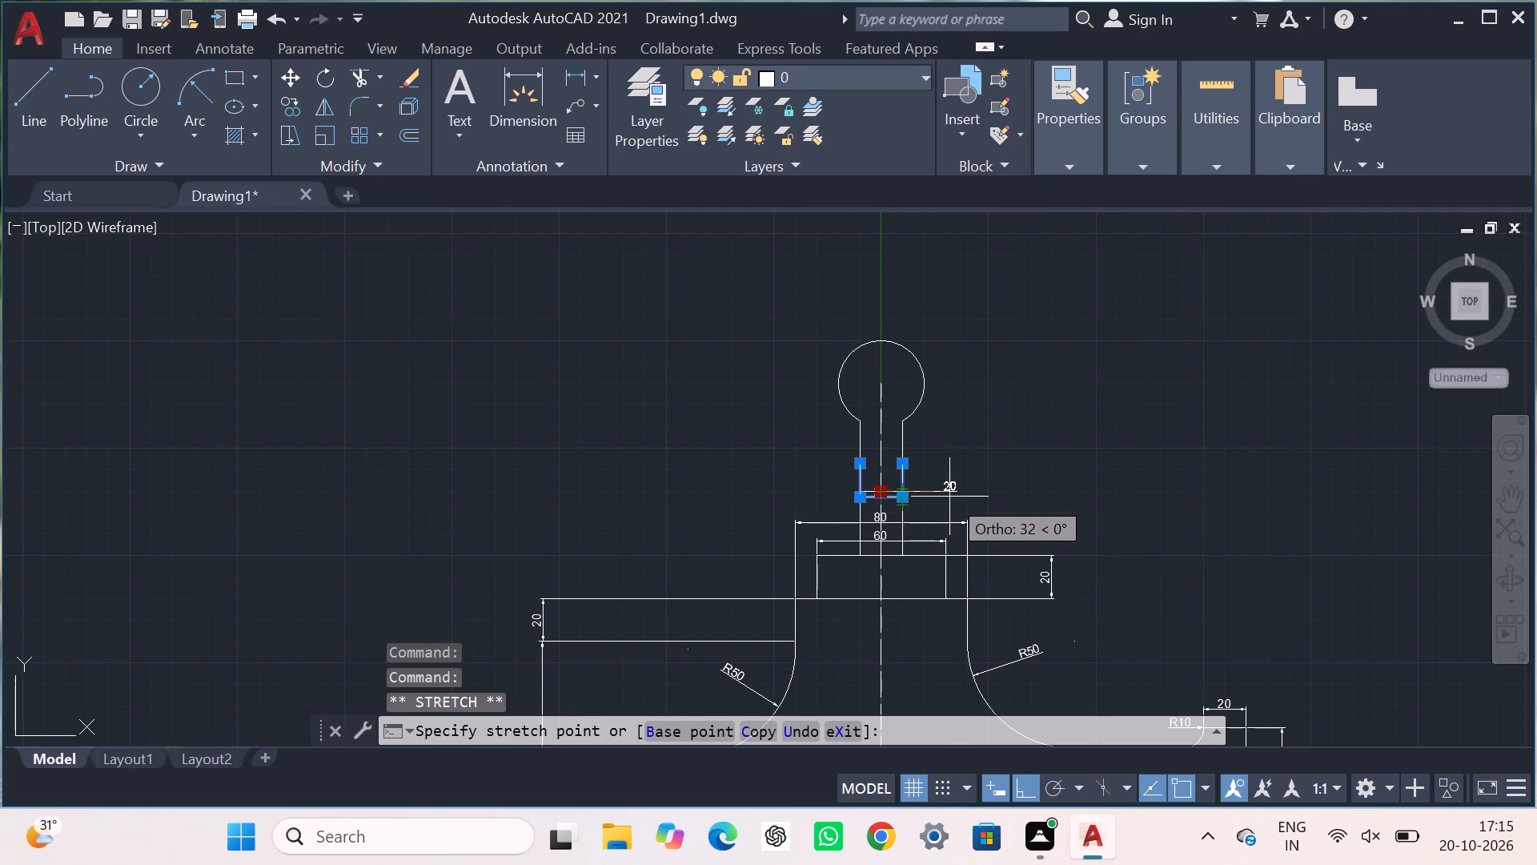
pyautogui.click(949, 497)
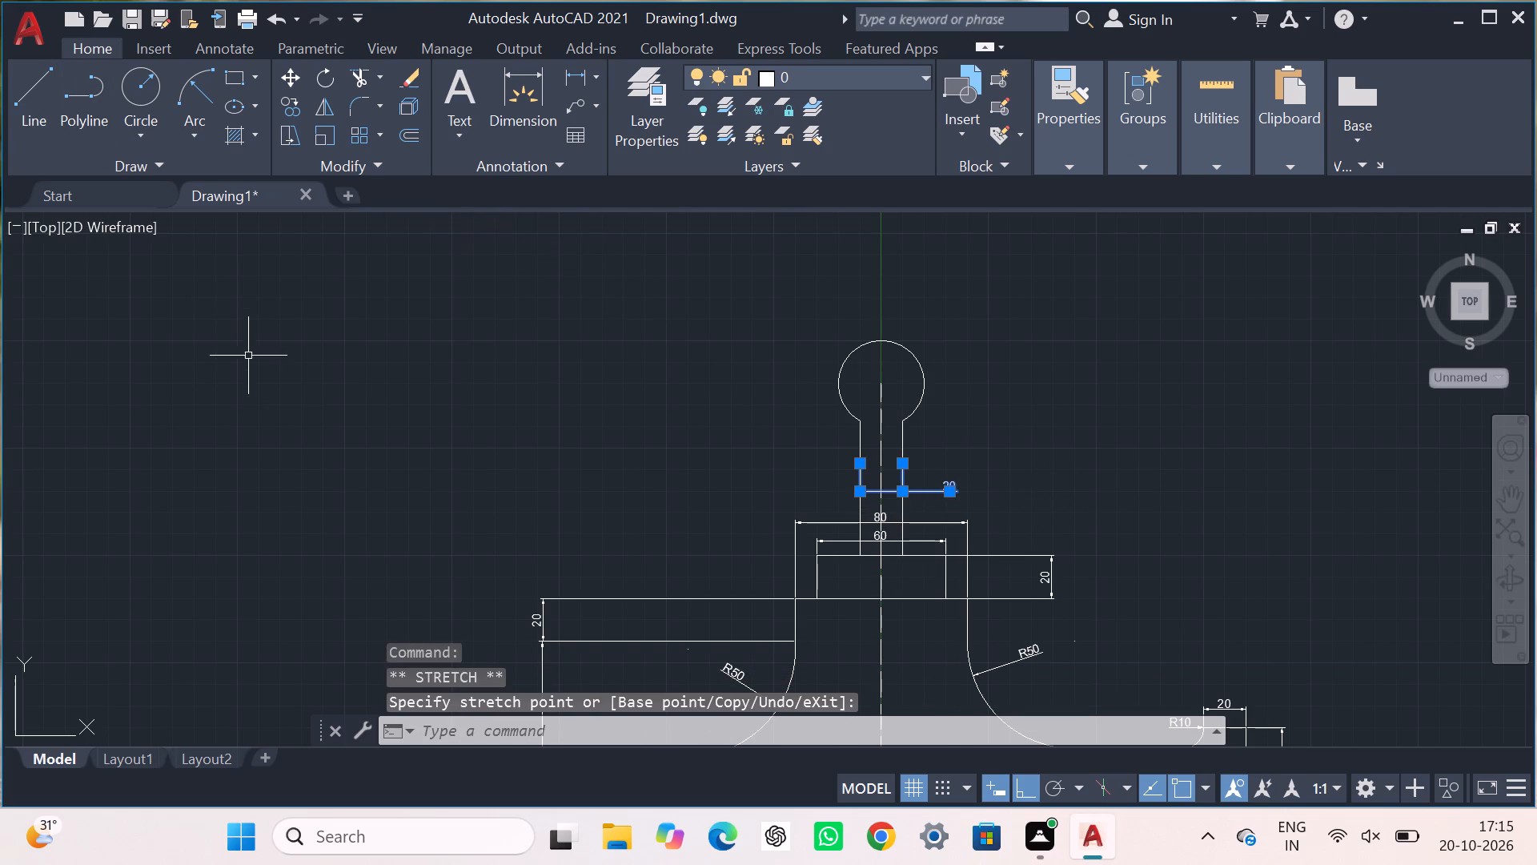
pyautogui.click(274, 361)
pyautogui.click(560, 371)
pyautogui.press('Escape')
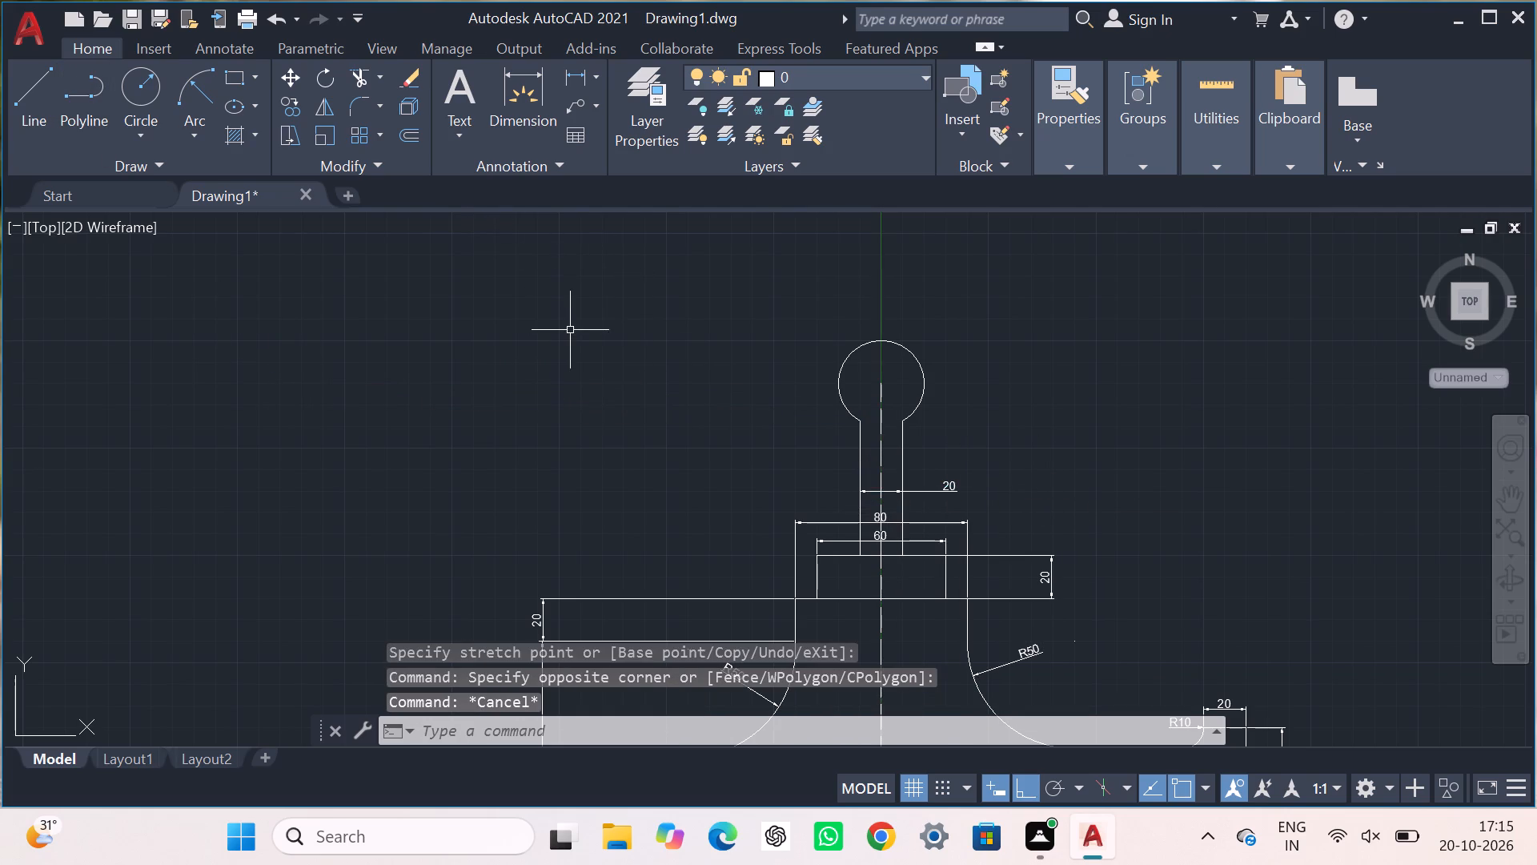
# Move the 80 neck width dimension's text horizontally to the right, beyond its extension line and clear of the stem.
pyautogui.click(879, 519)
pyautogui.press('Escape')
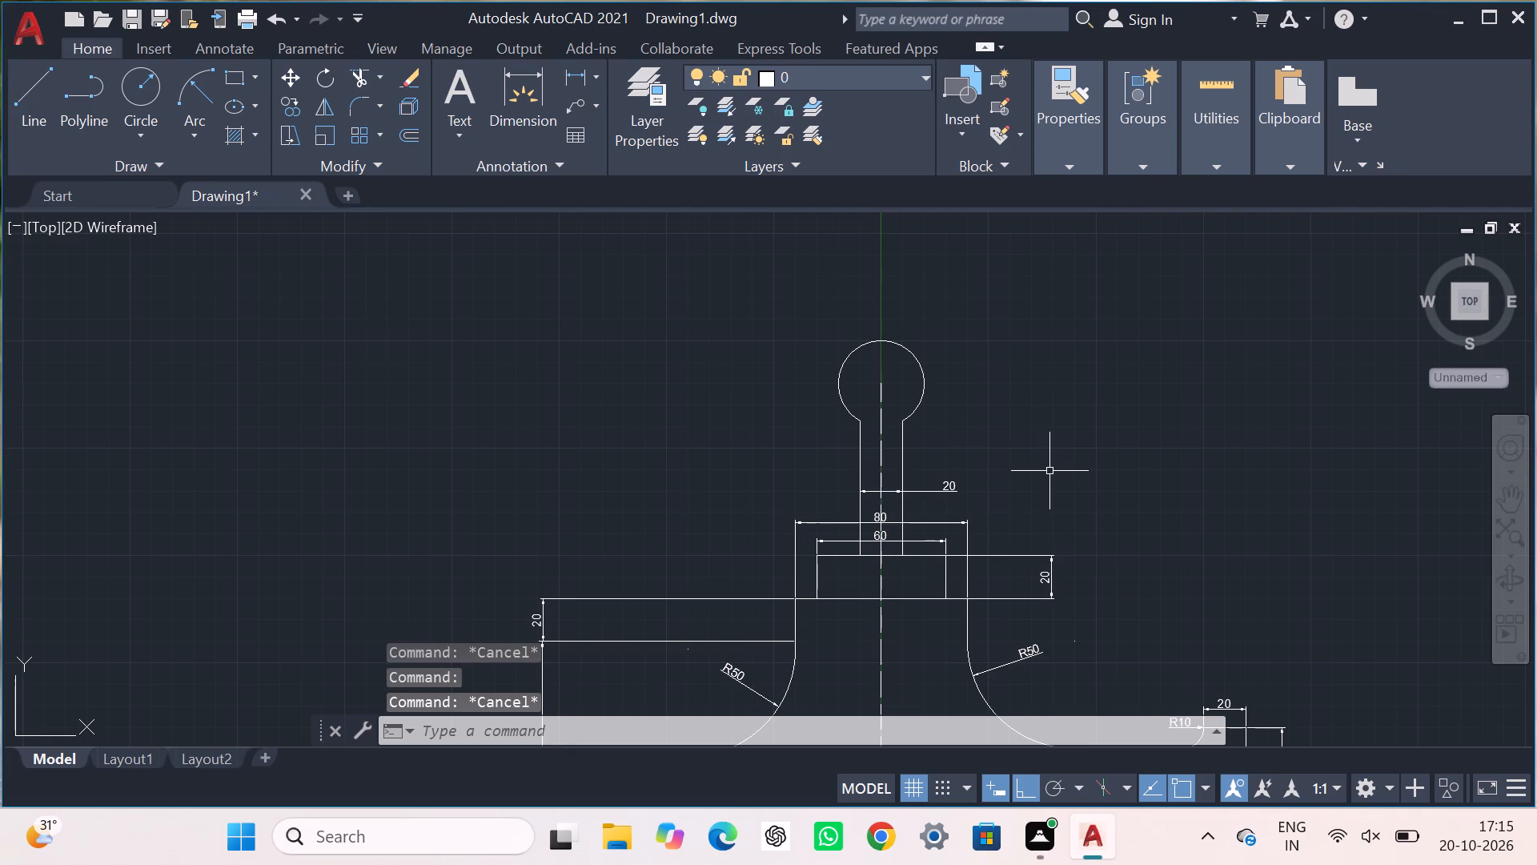
pyautogui.click(948, 523)
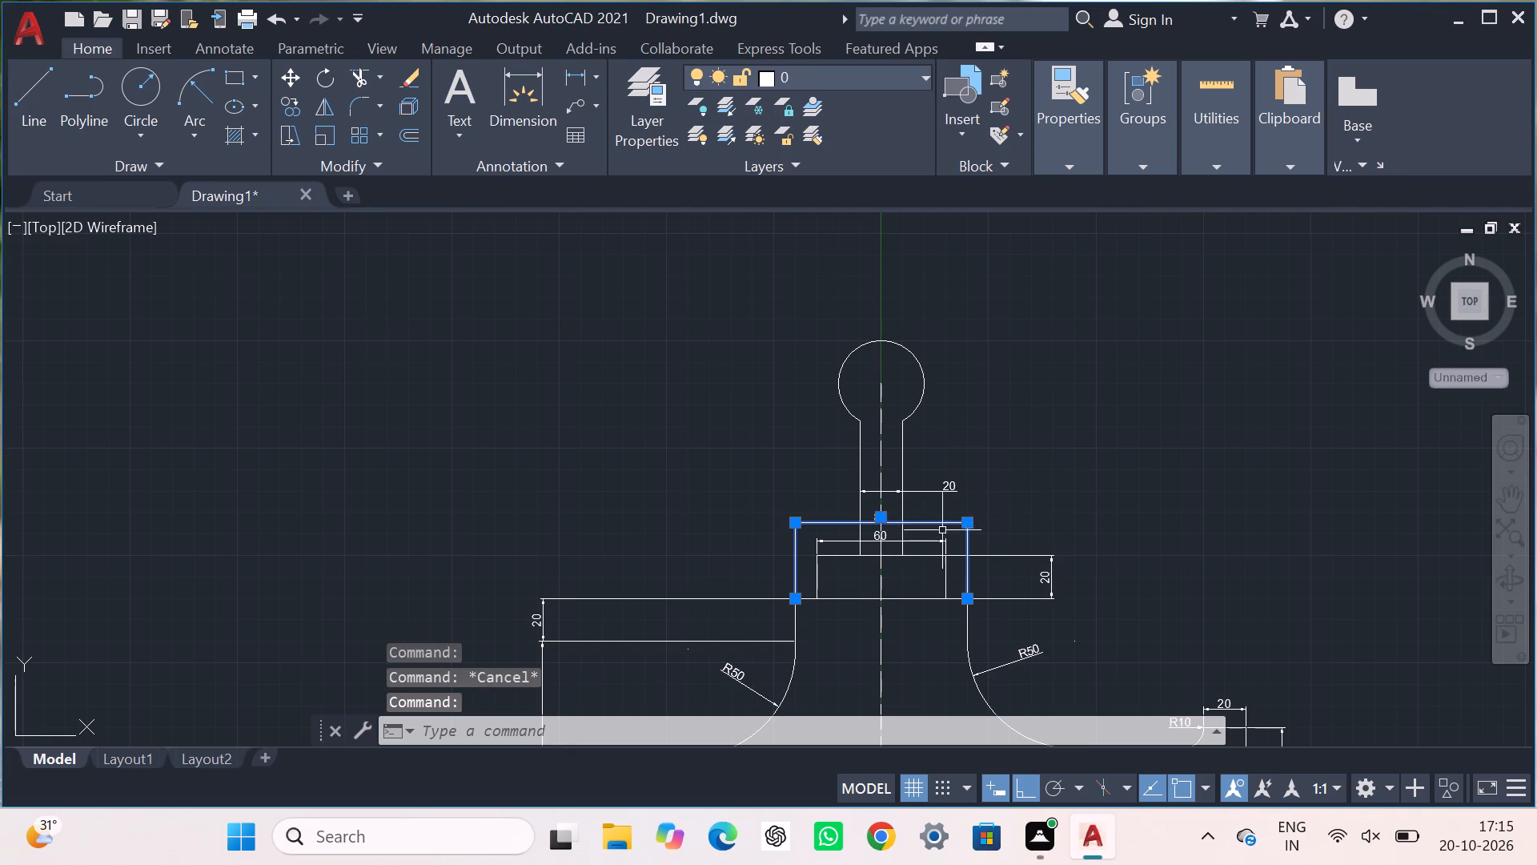
pyautogui.click(881, 521)
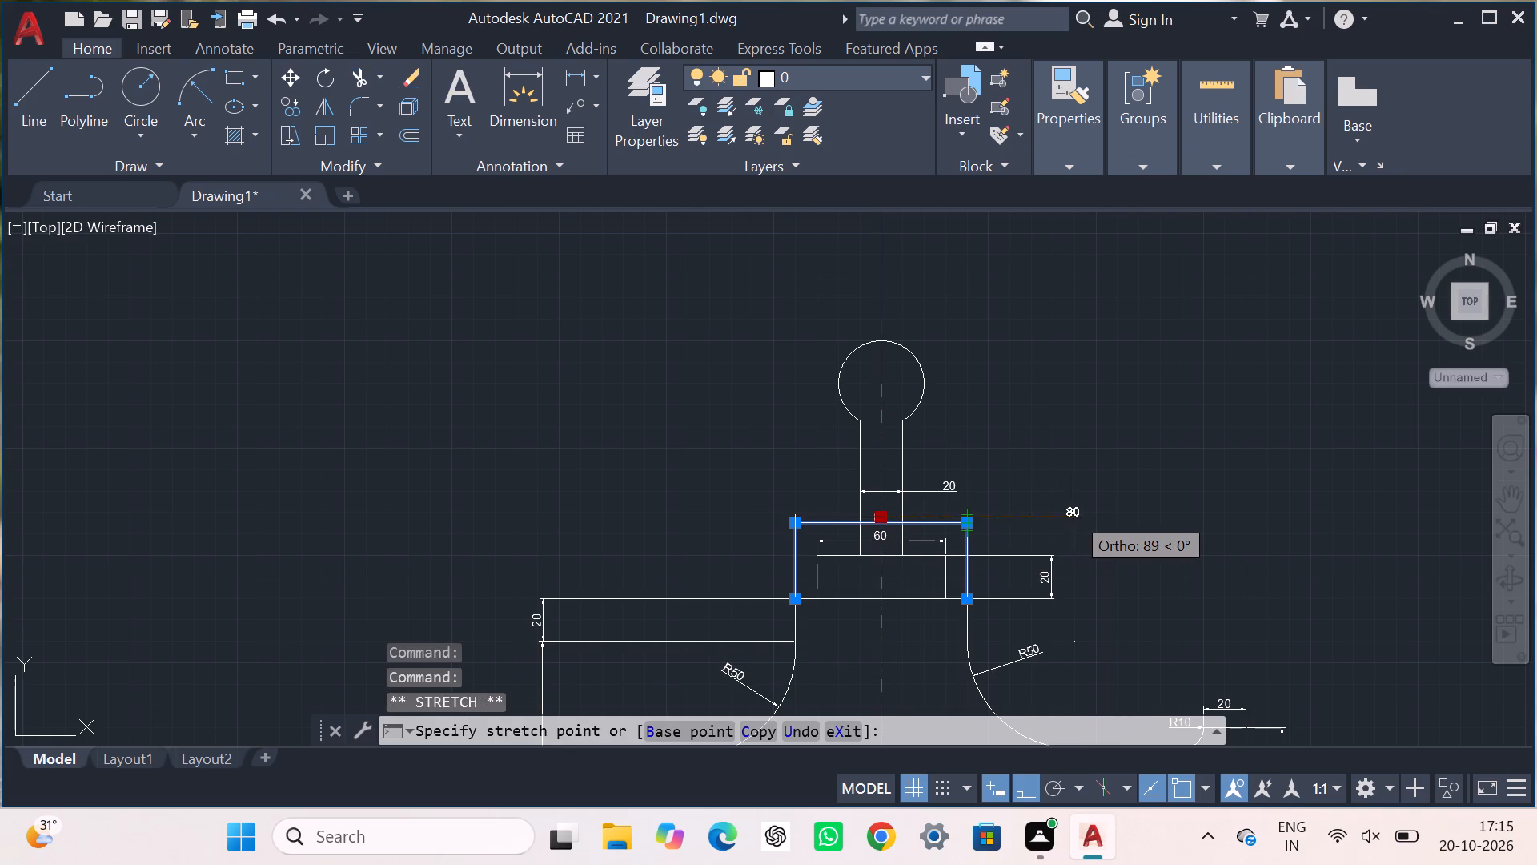
pyautogui.click(1028, 518)
pyautogui.click(1099, 480)
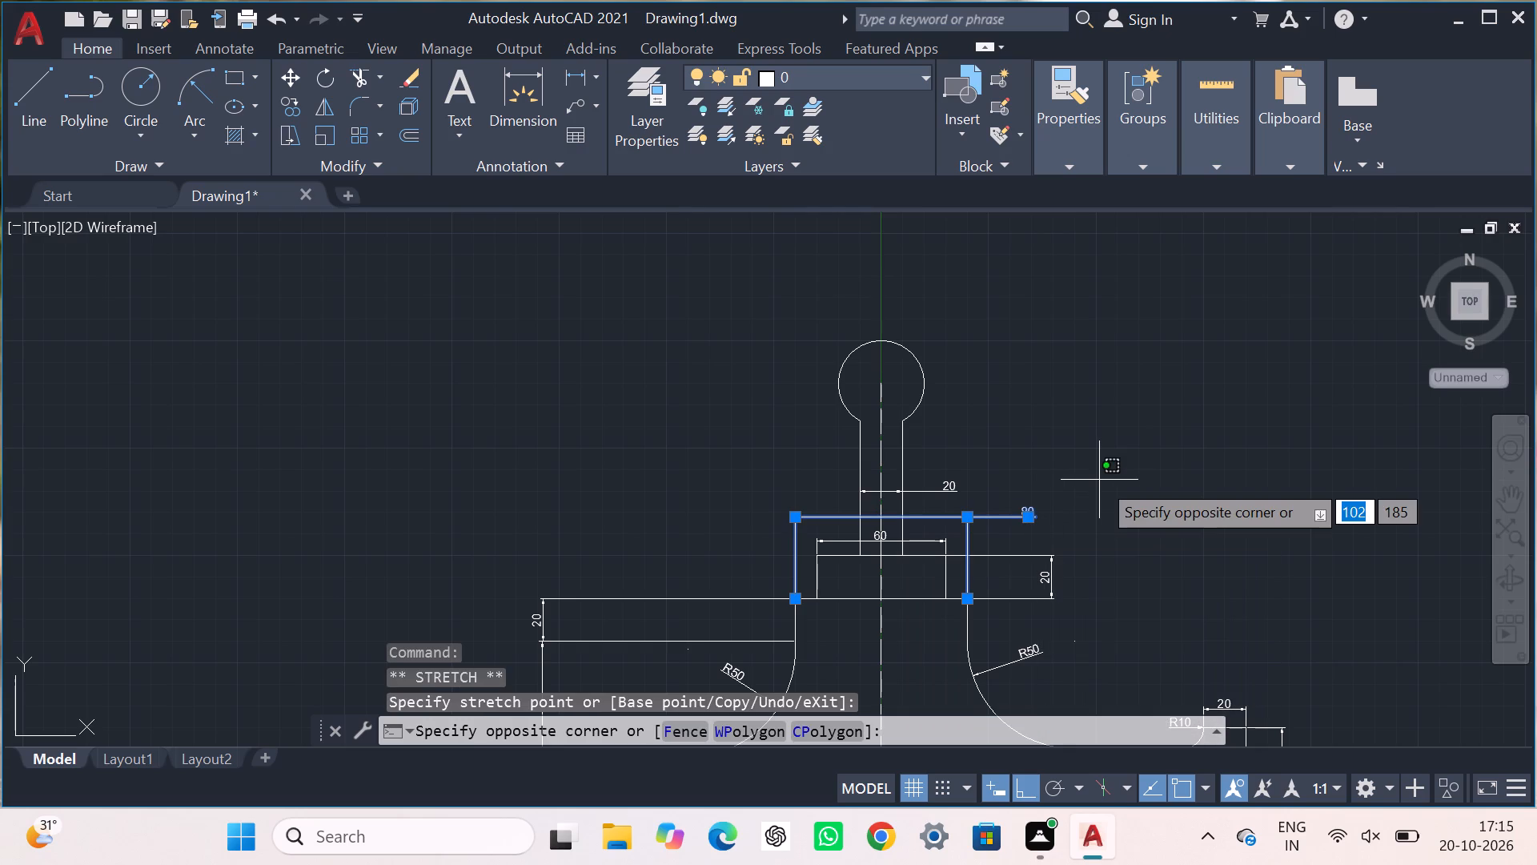
pyautogui.press('Escape')
pyautogui.press('`')
pyautogui.press('Escape')
pyautogui.press('Escape')
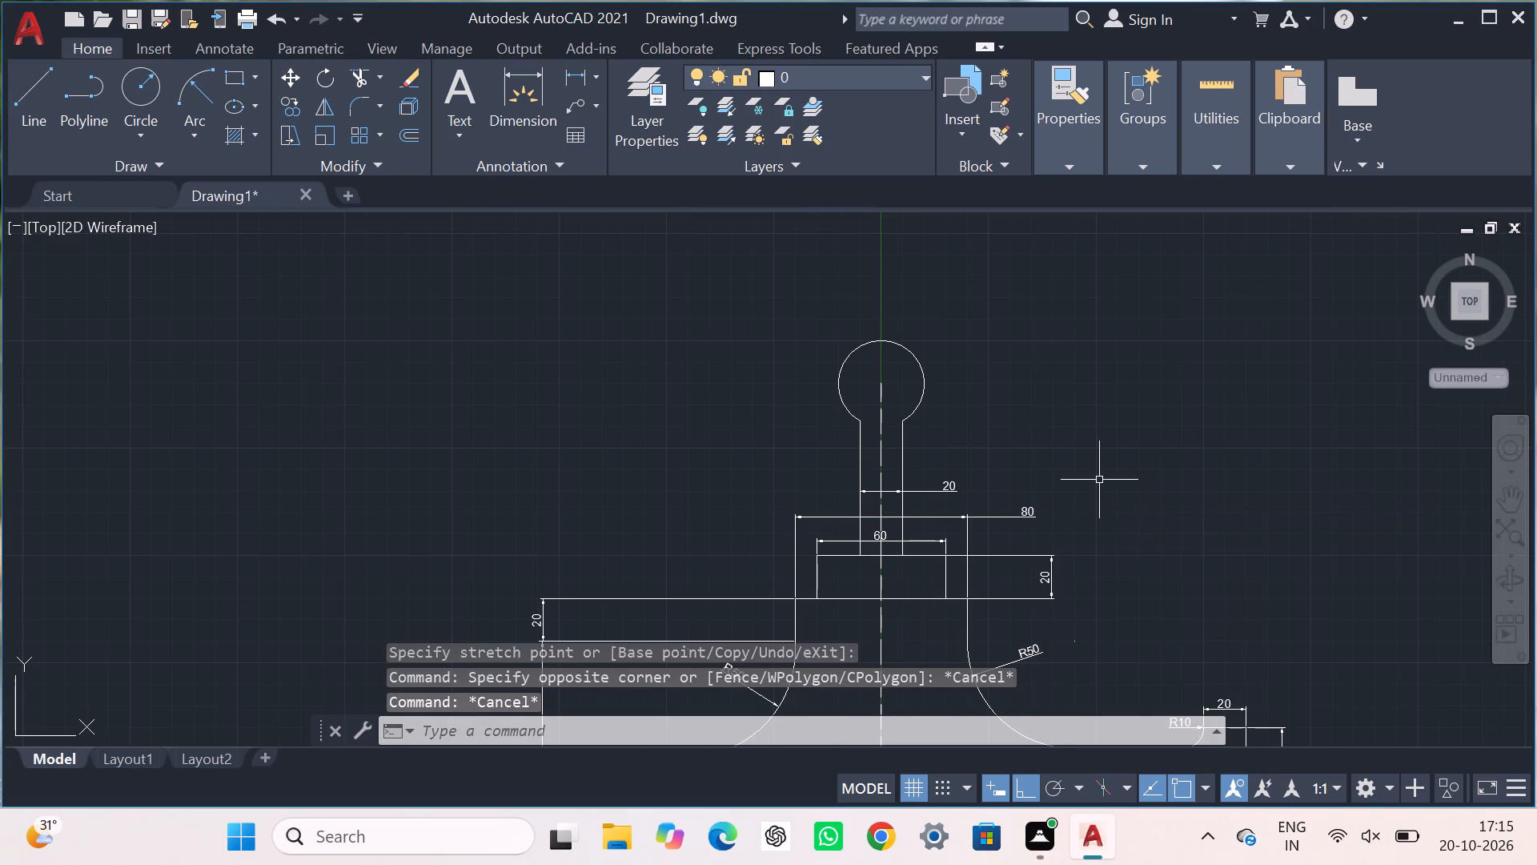
# Move the 60 collar width dimension's text horizontally to the right, directly below the relocated 80 text.
pyautogui.click(918, 540)
pyautogui.click(885, 534)
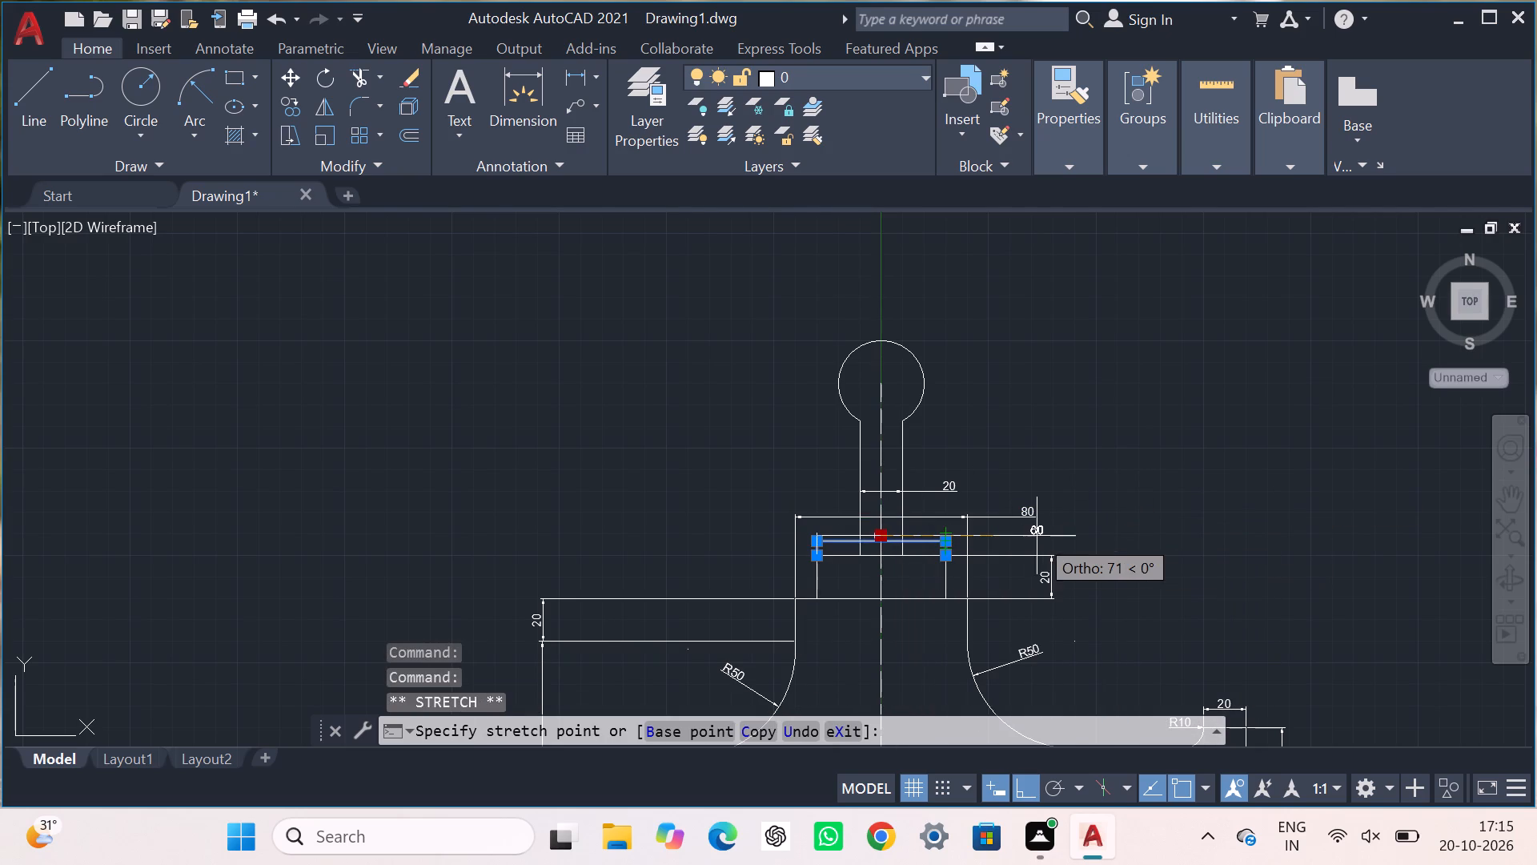
pyautogui.click(1028, 540)
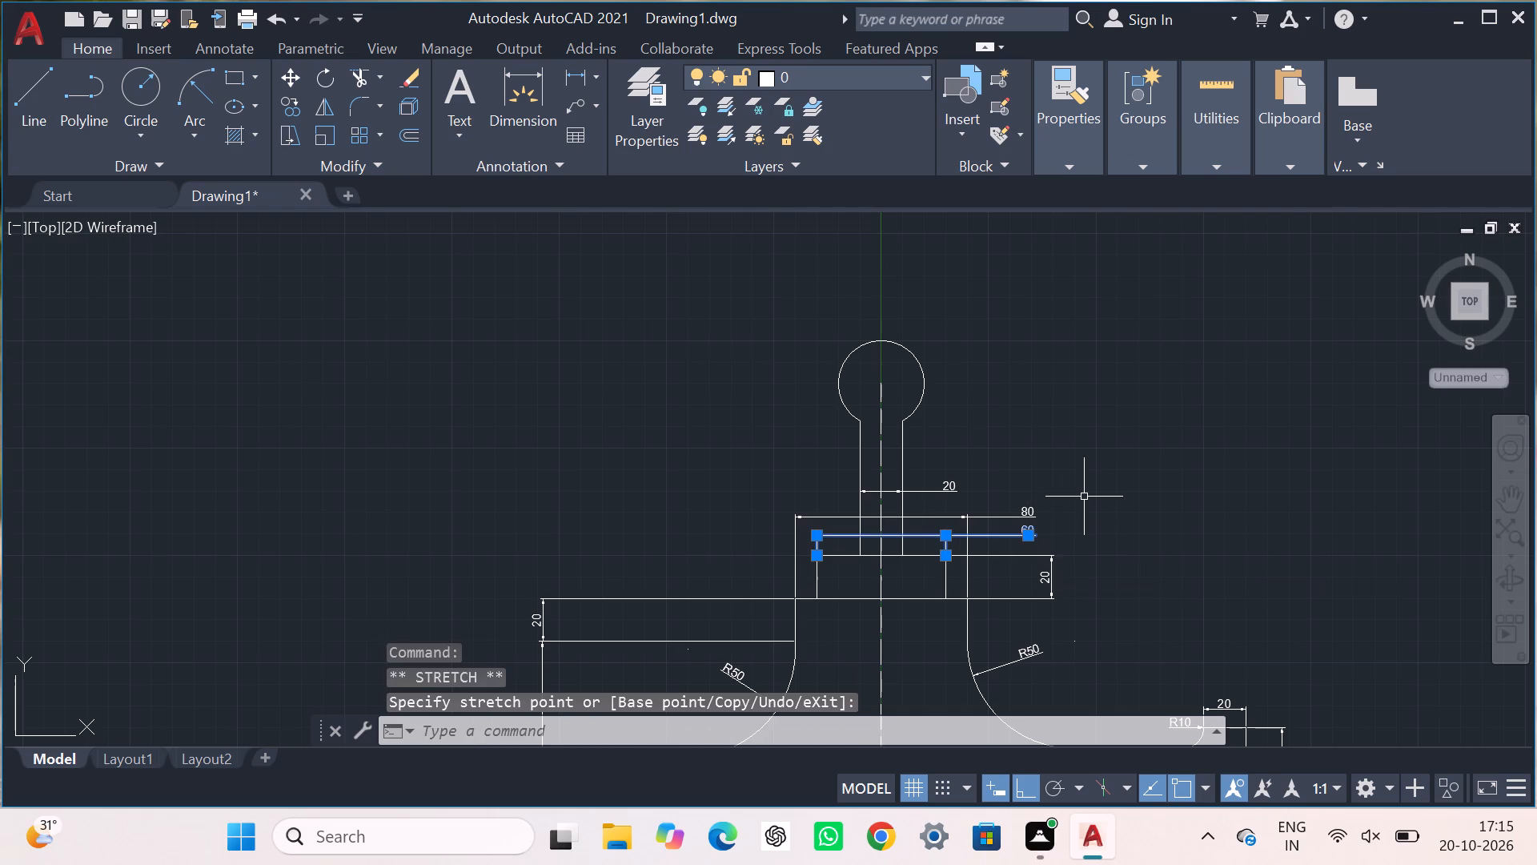
pyautogui.press('Escape')
pyautogui.press('Escape')
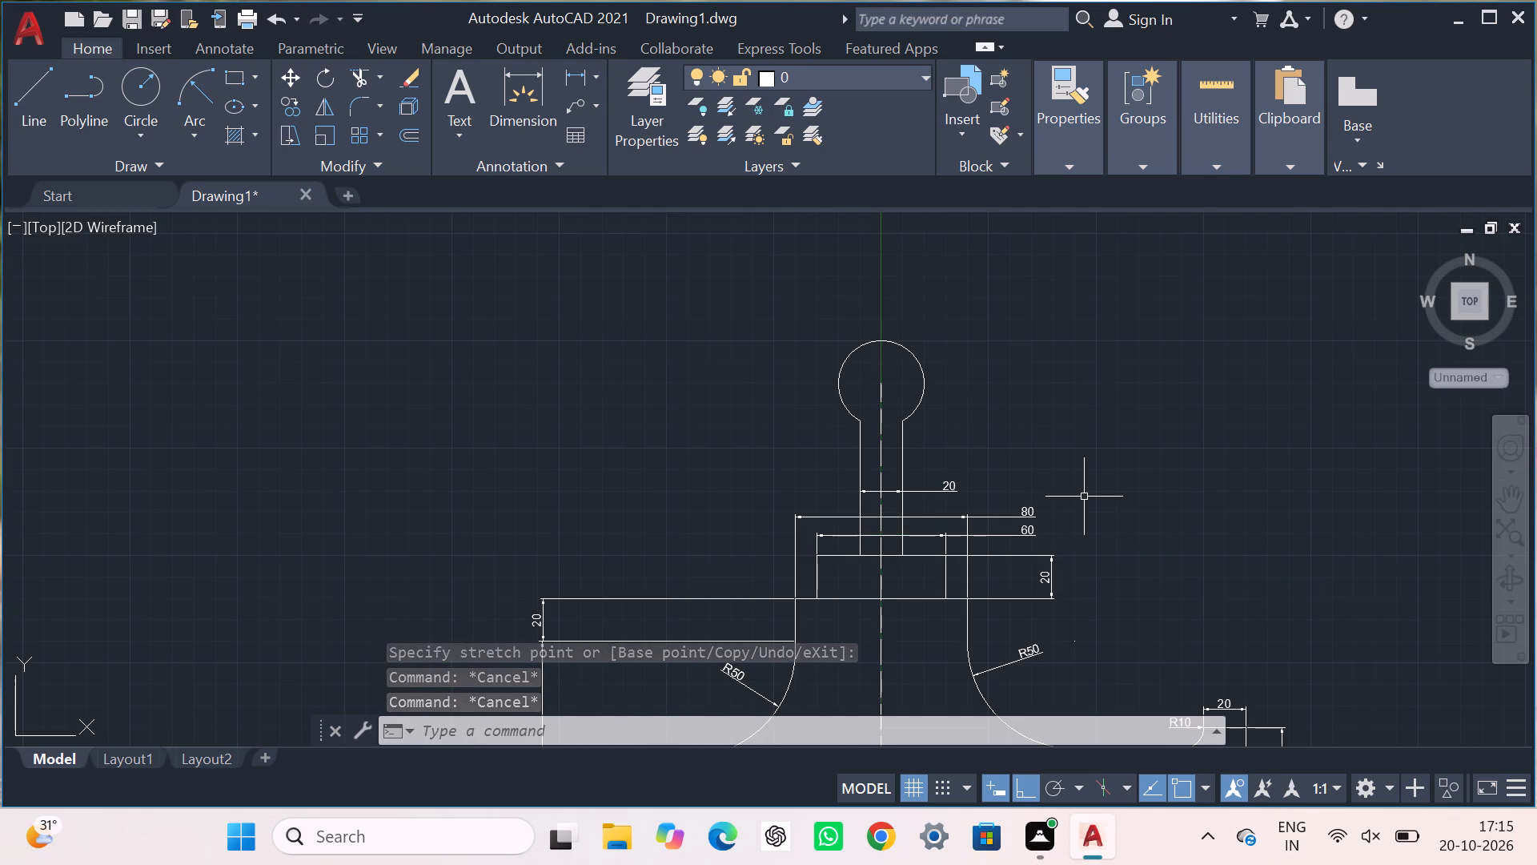
# Add a diameter dimension to the round knob, placing its text outside the circle to the lower left.
pyautogui.click(592, 74)
pyautogui.click(601, 364)
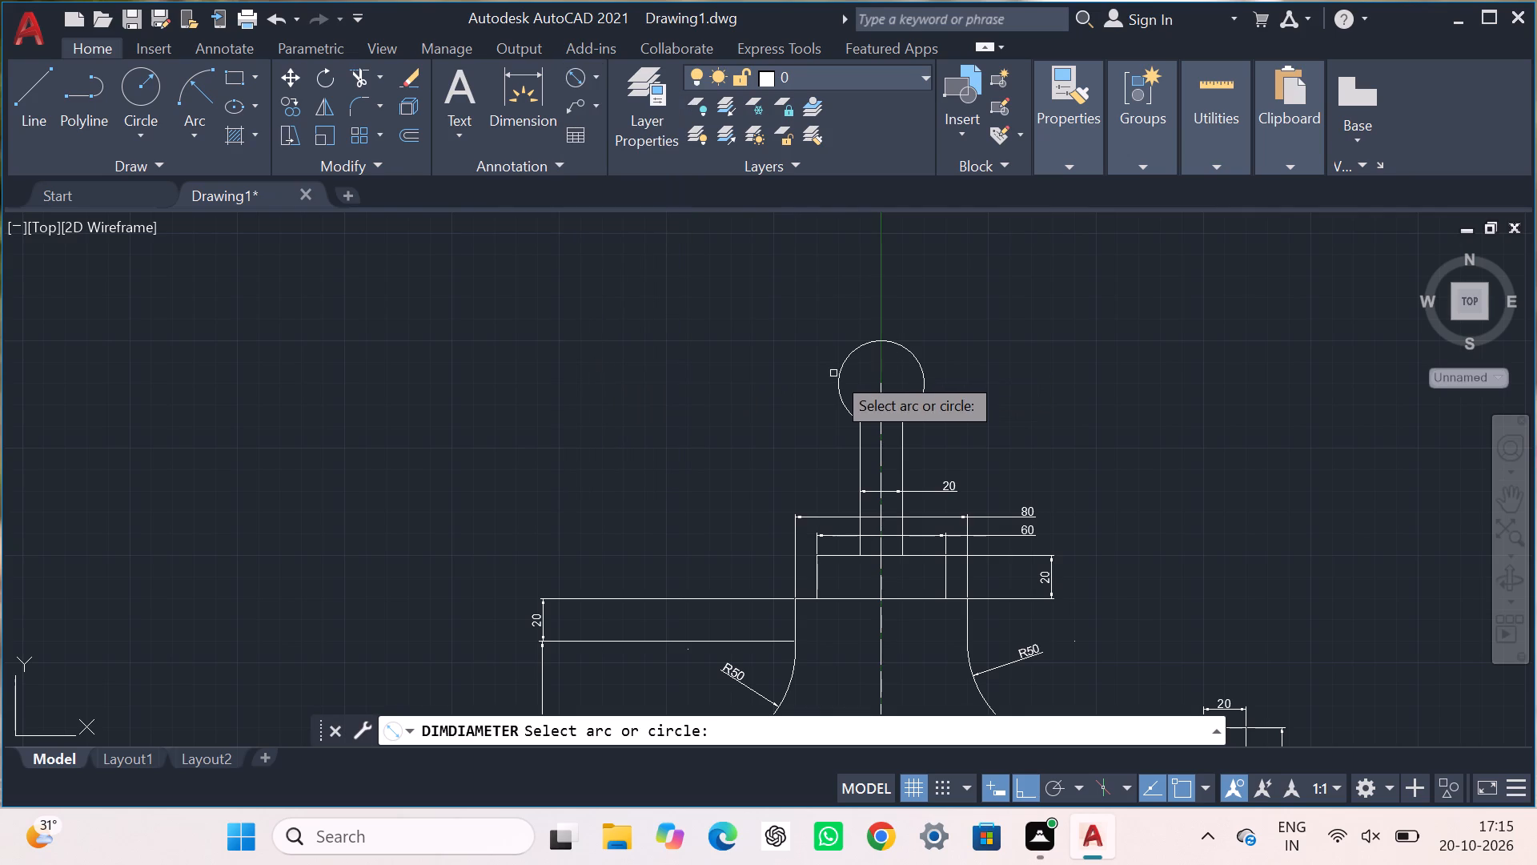
pyautogui.click(840, 370)
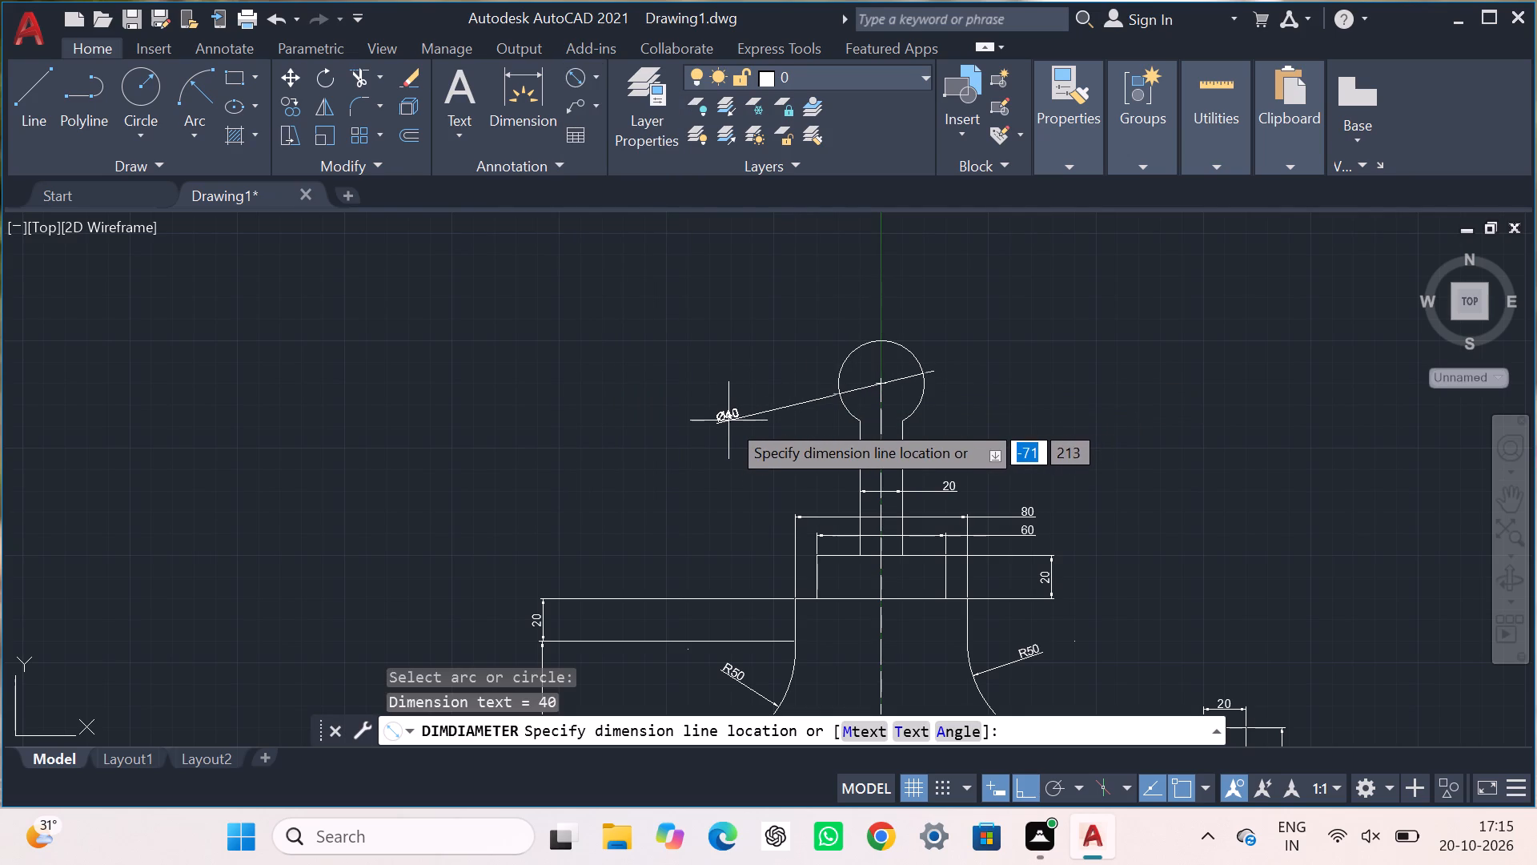
pyautogui.click(714, 495)
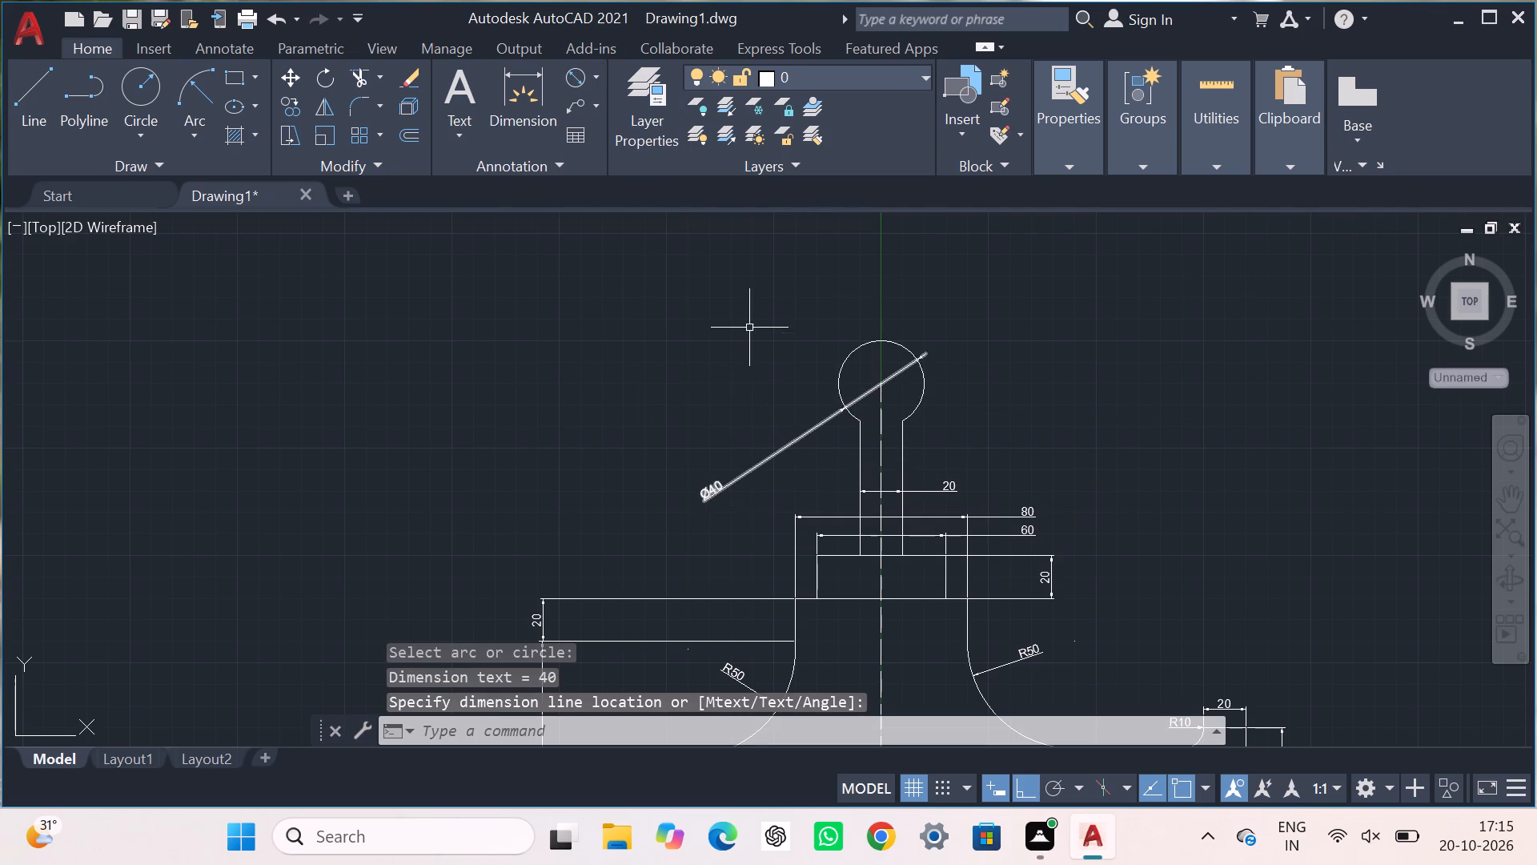
pyautogui.click(753, 320)
pyautogui.click(665, 332)
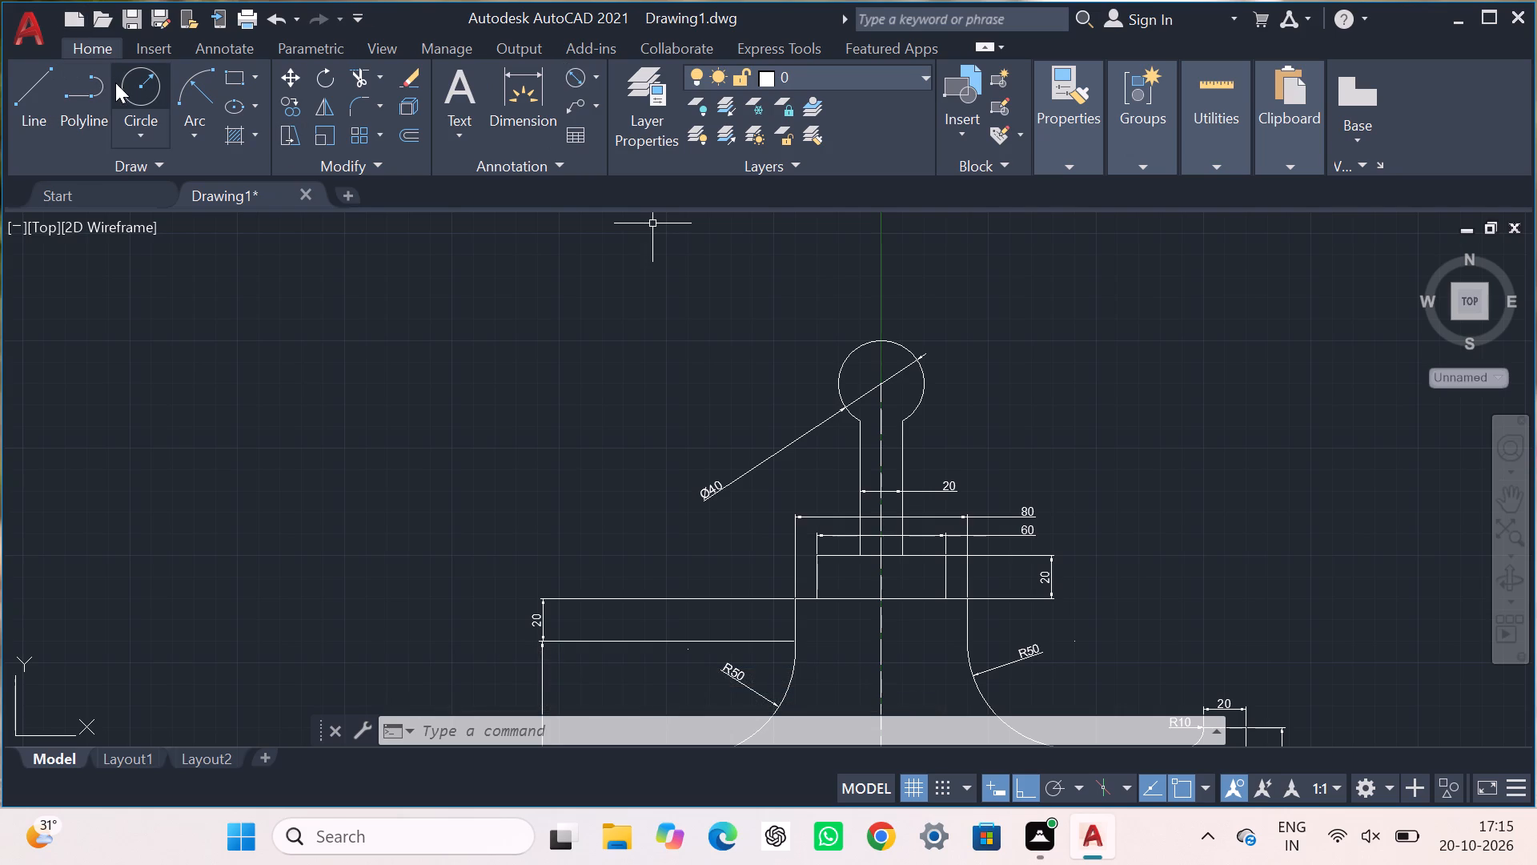
# Draw a 70-unit horizontal line from the knob circle's centre to the right.
pyautogui.click(38, 91)
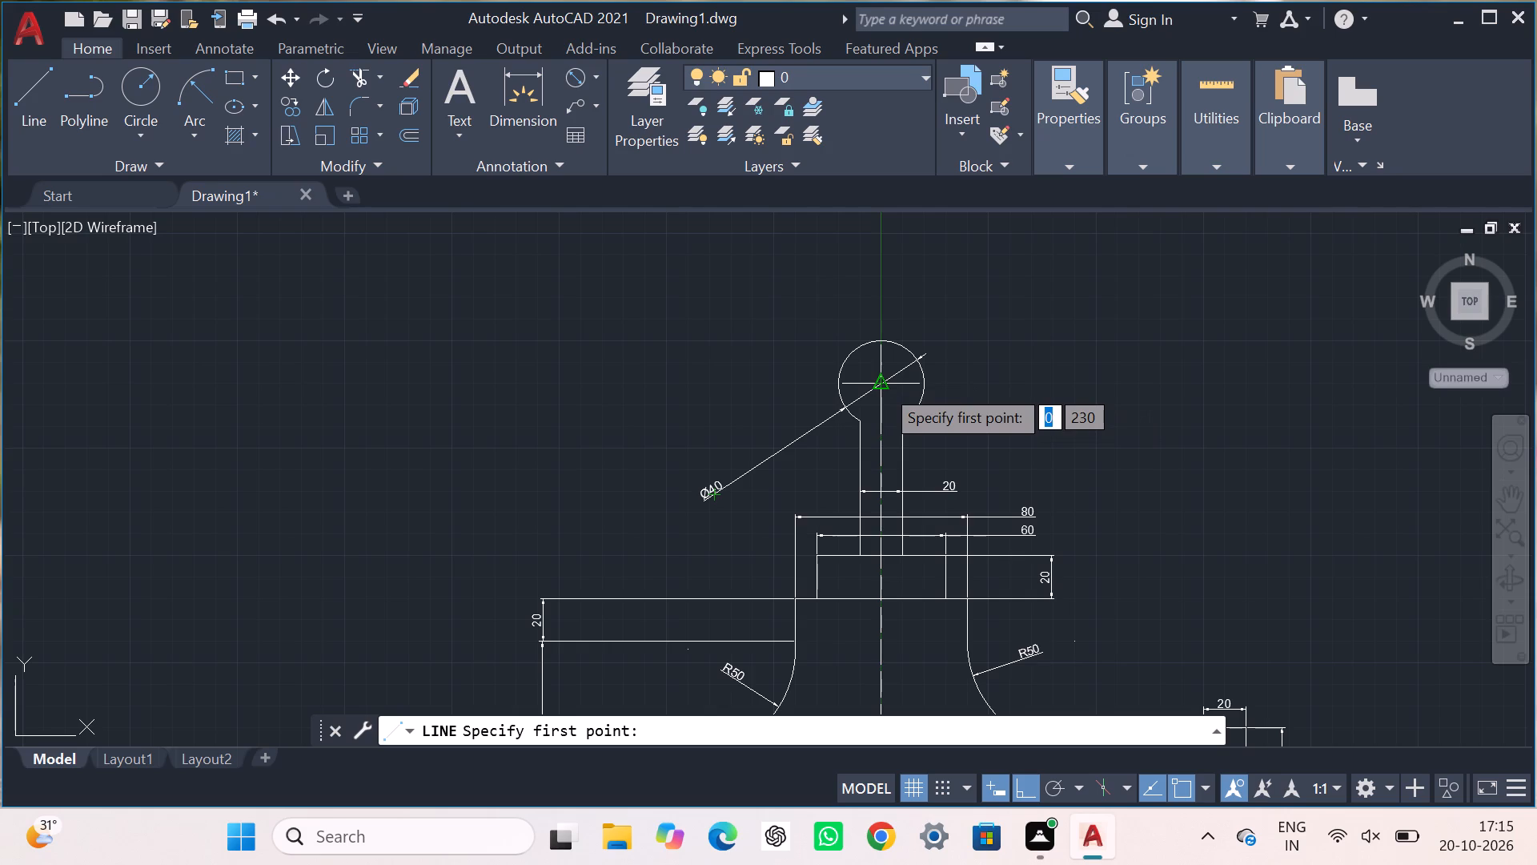
pyautogui.scroll(2, 881, 381)
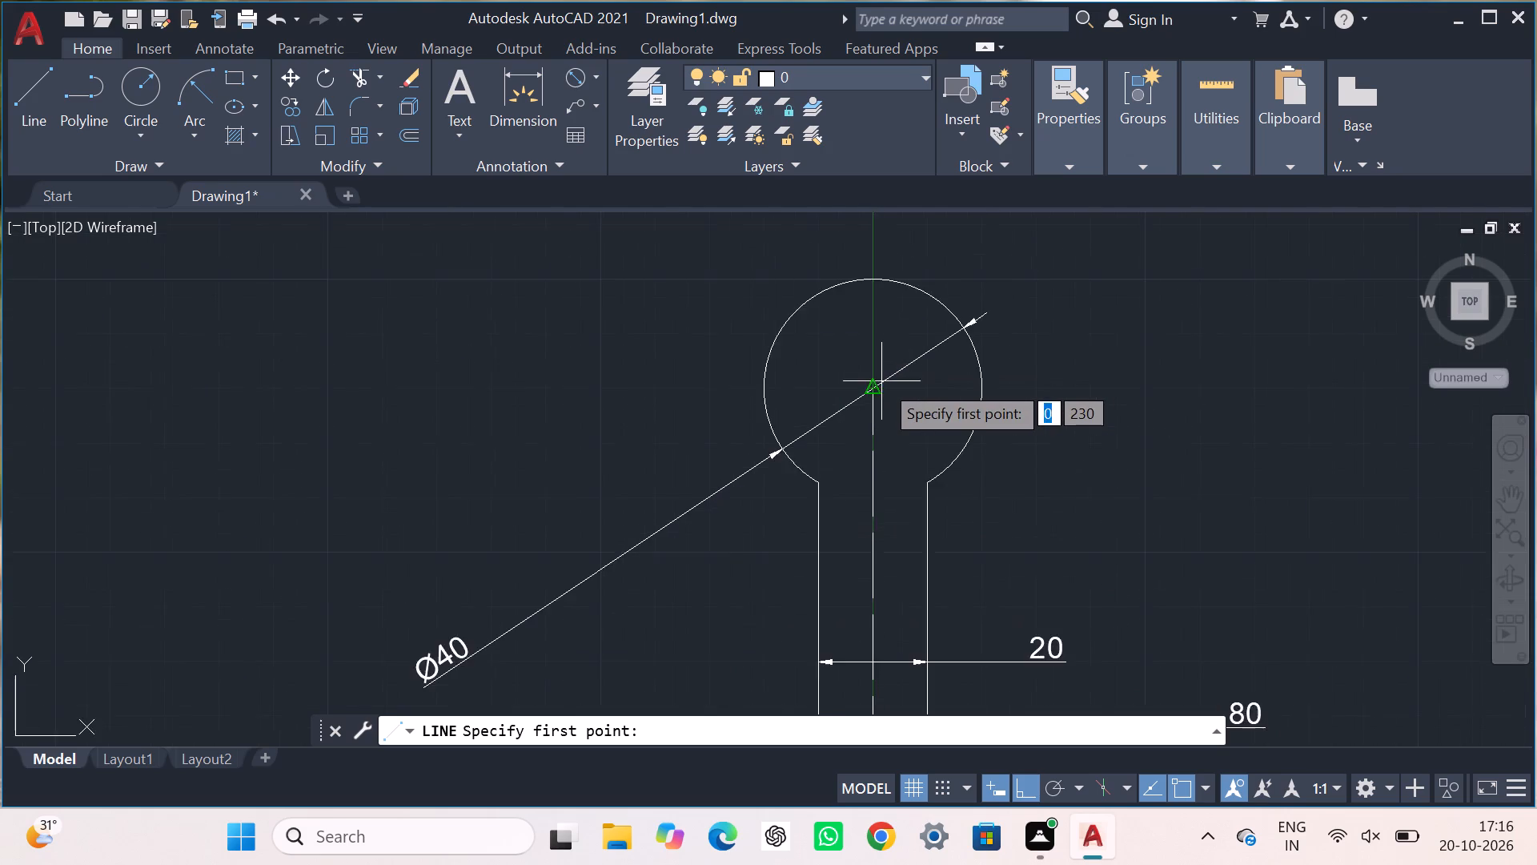
pyautogui.scroll(2, 881, 381)
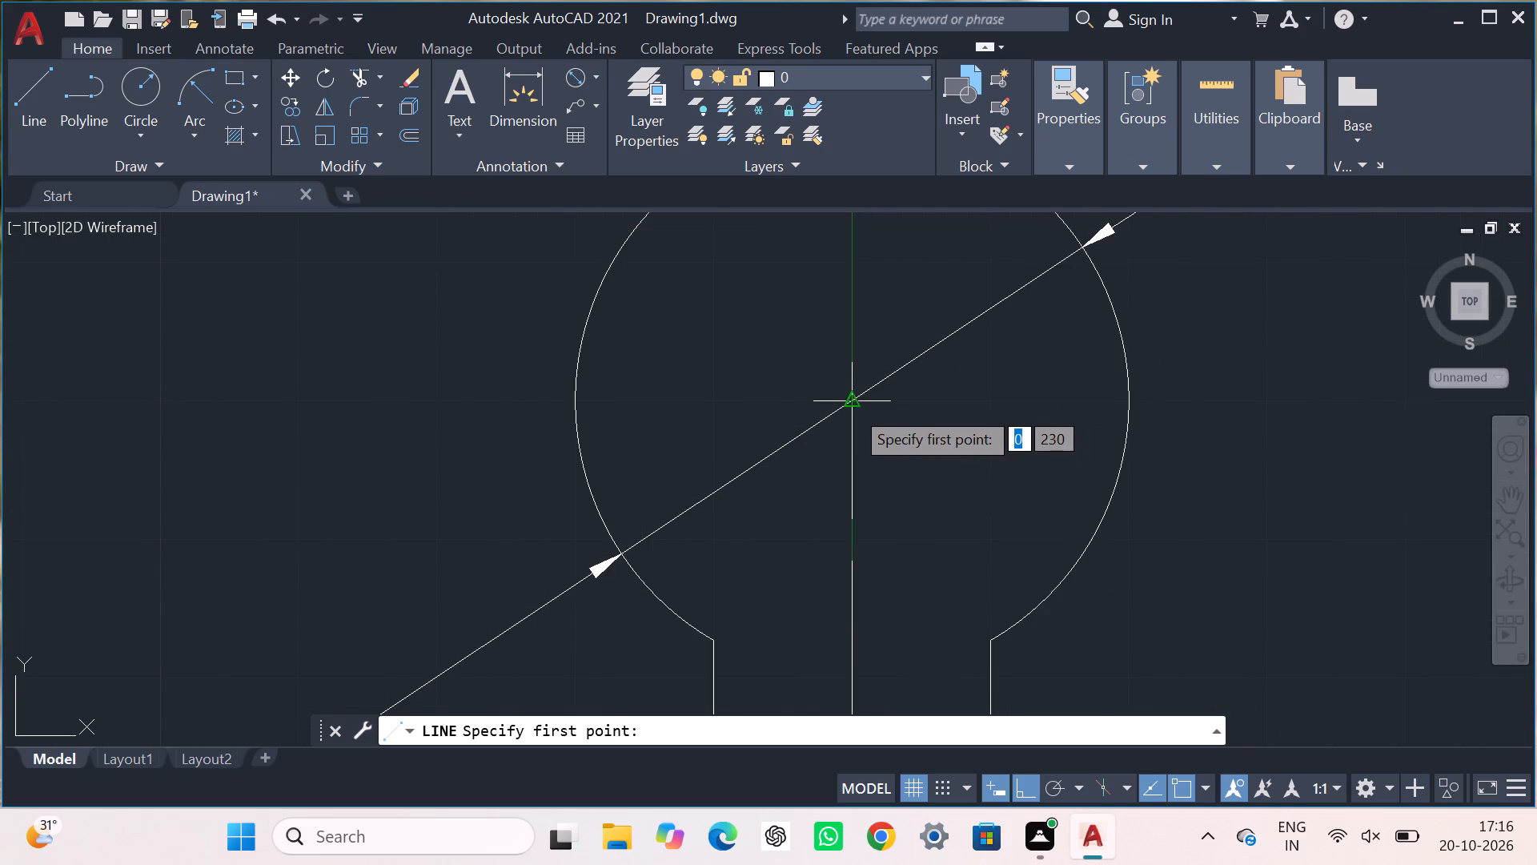
pyautogui.click(852, 407)
pyautogui.scroll(-2, 1216, 435)
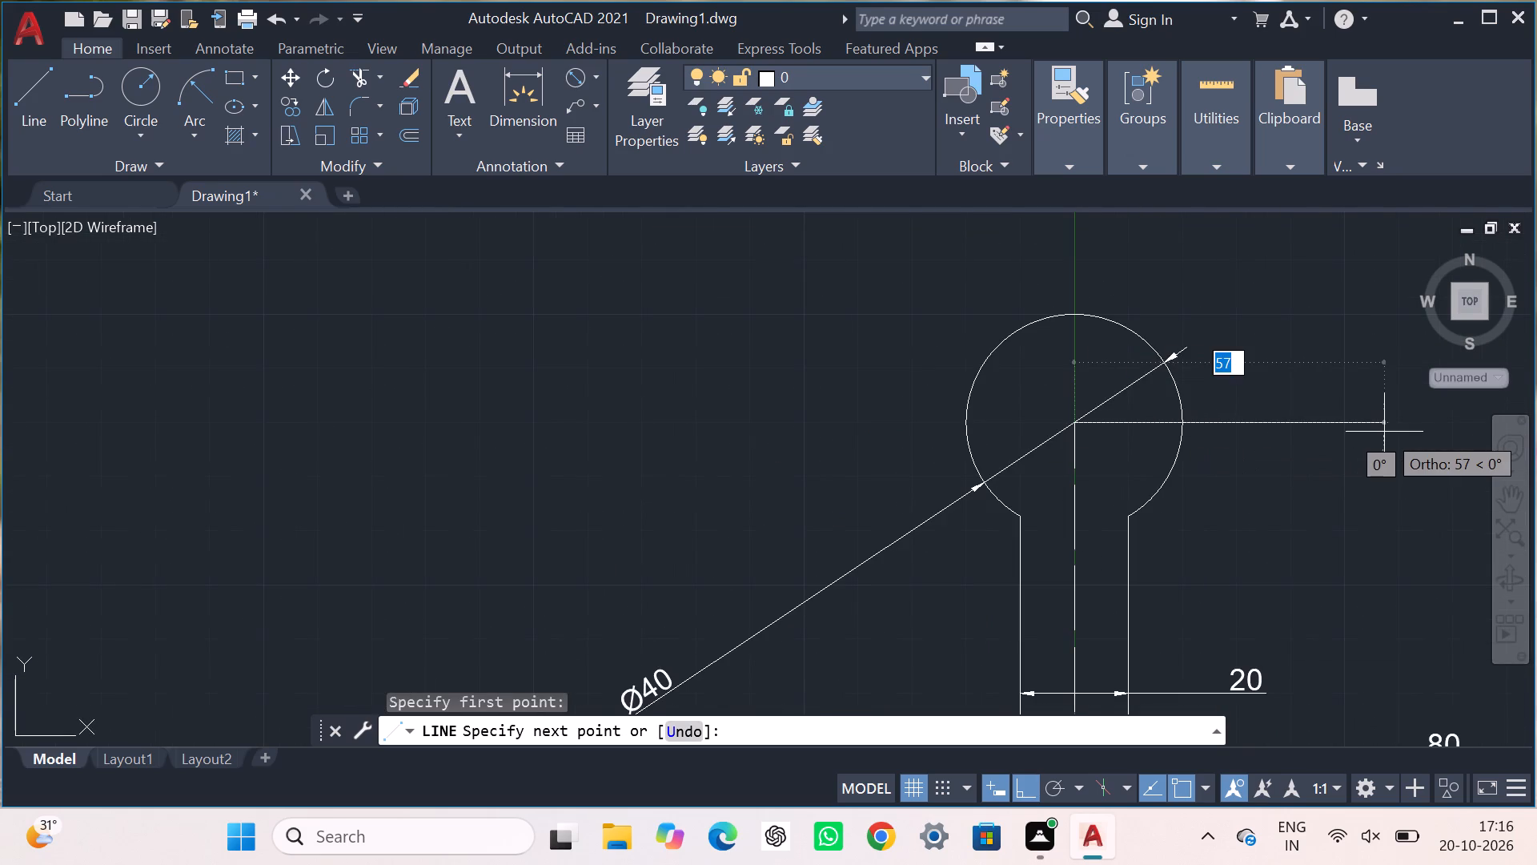
pyautogui.write('70')
pyautogui.press('Return')
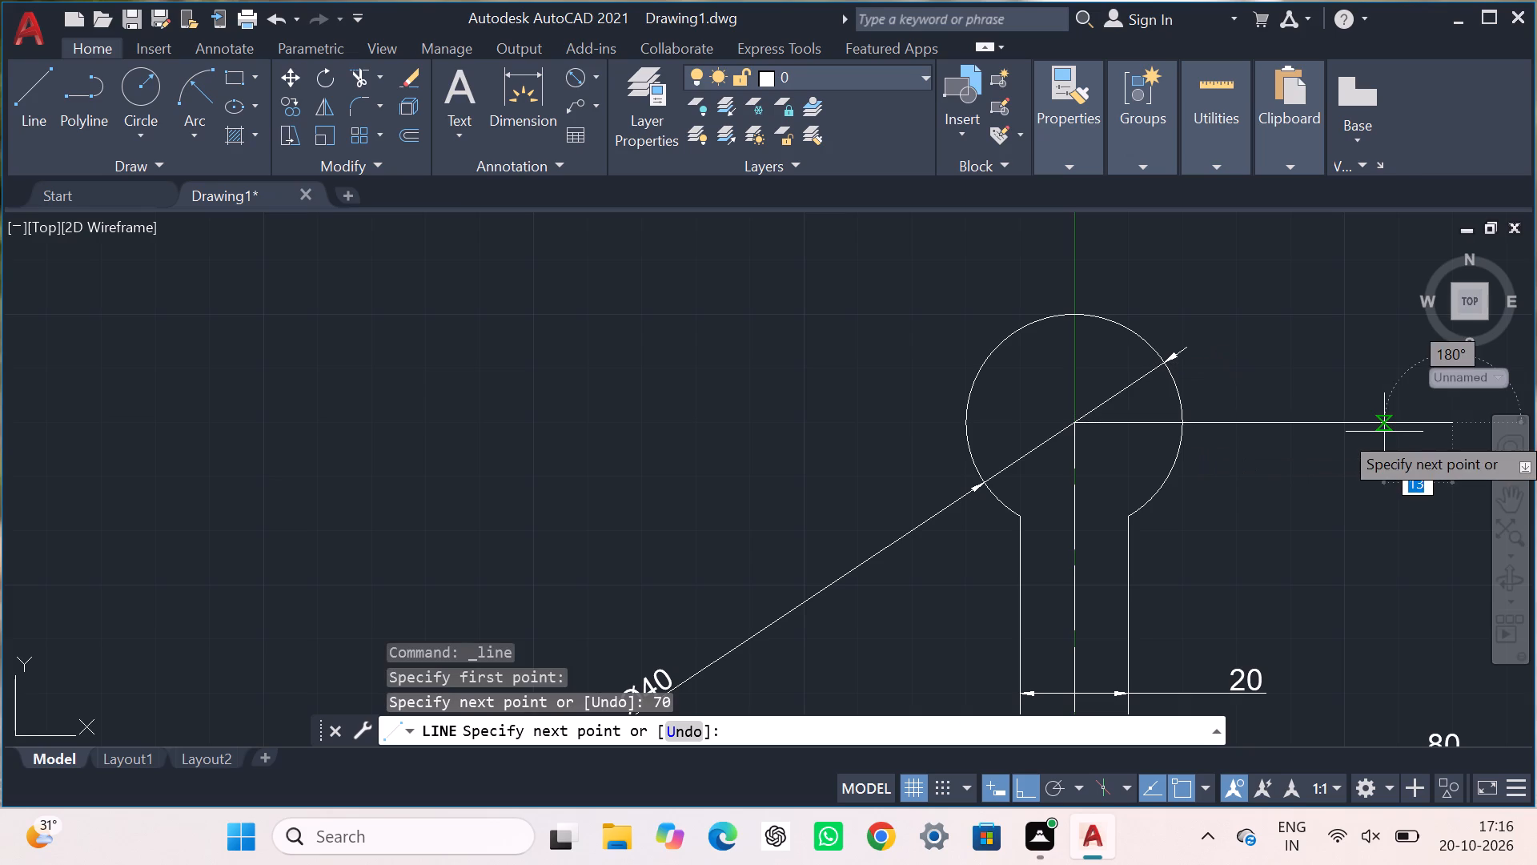
pyautogui.press('Escape')
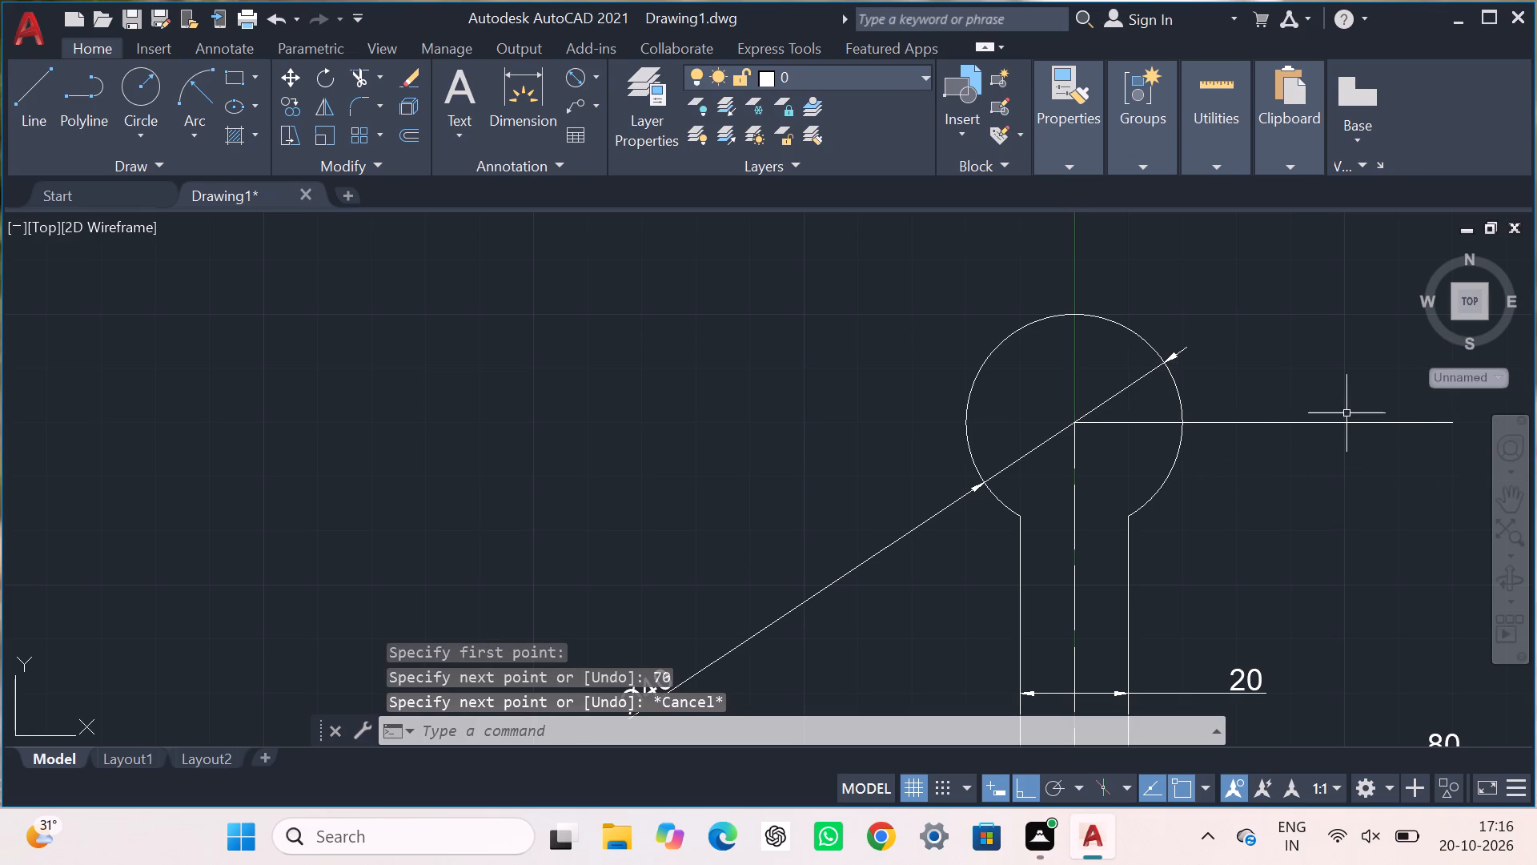
# Change the linetype of the 70-unit line from the knob's centre to ACAD_ISO02W100.
pyautogui.click(1346, 424)
pyautogui.click(1064, 167)
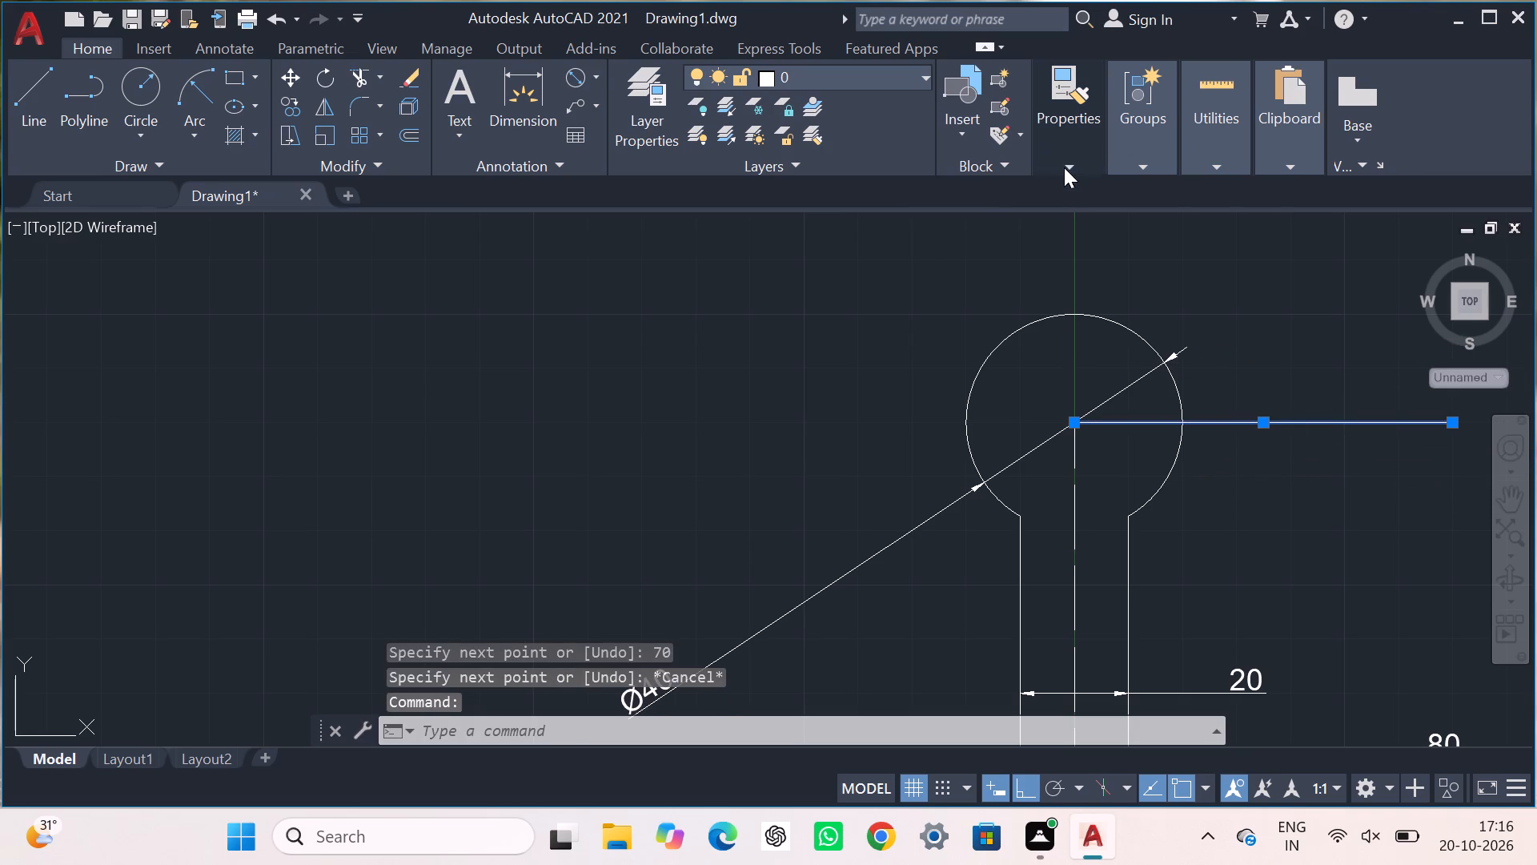
pyautogui.click(1267, 253)
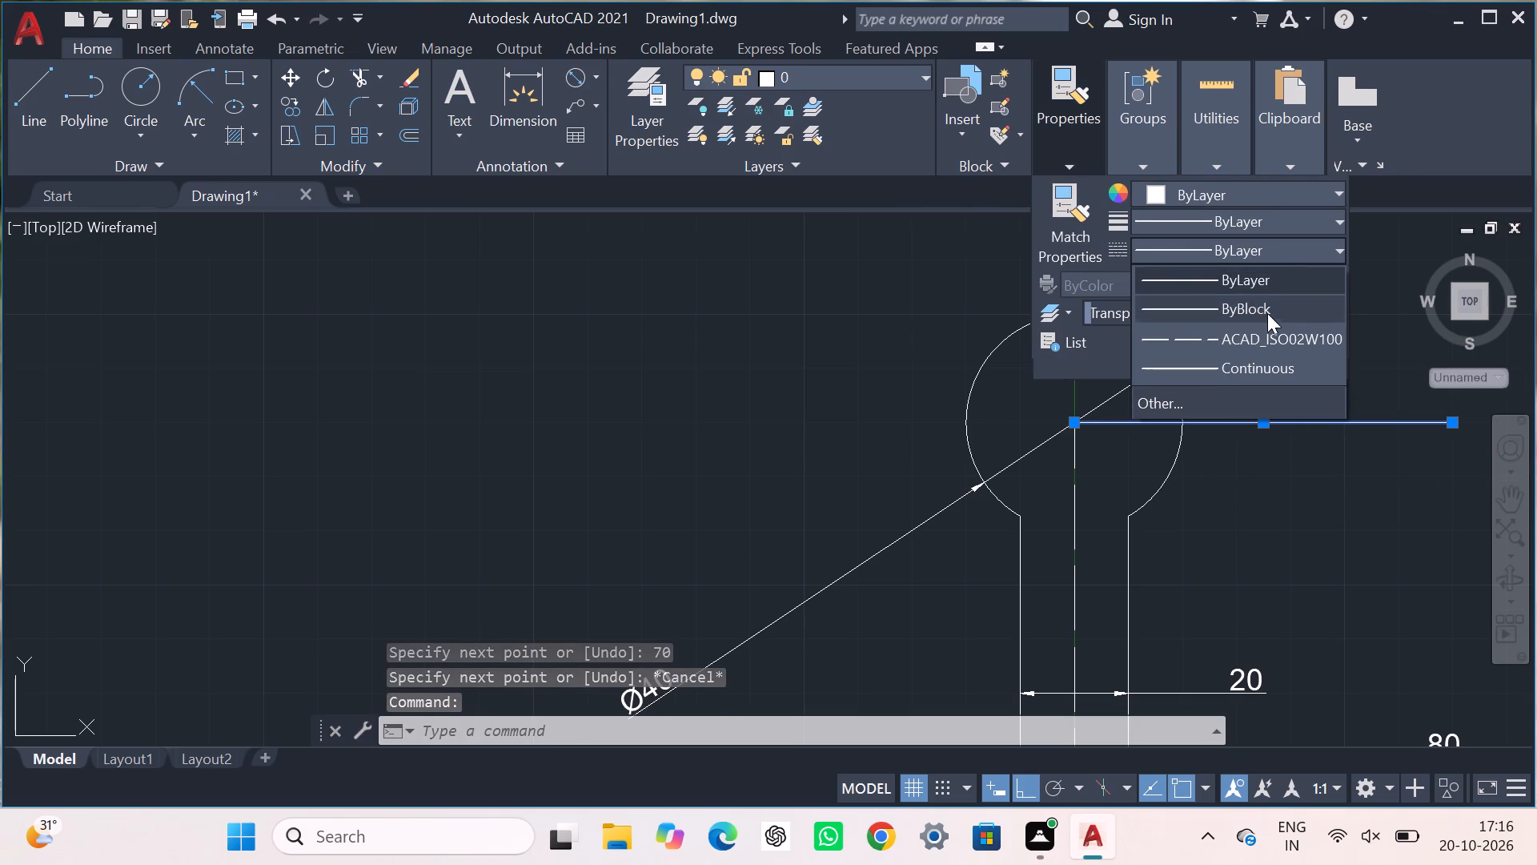
pyautogui.click(1267, 329)
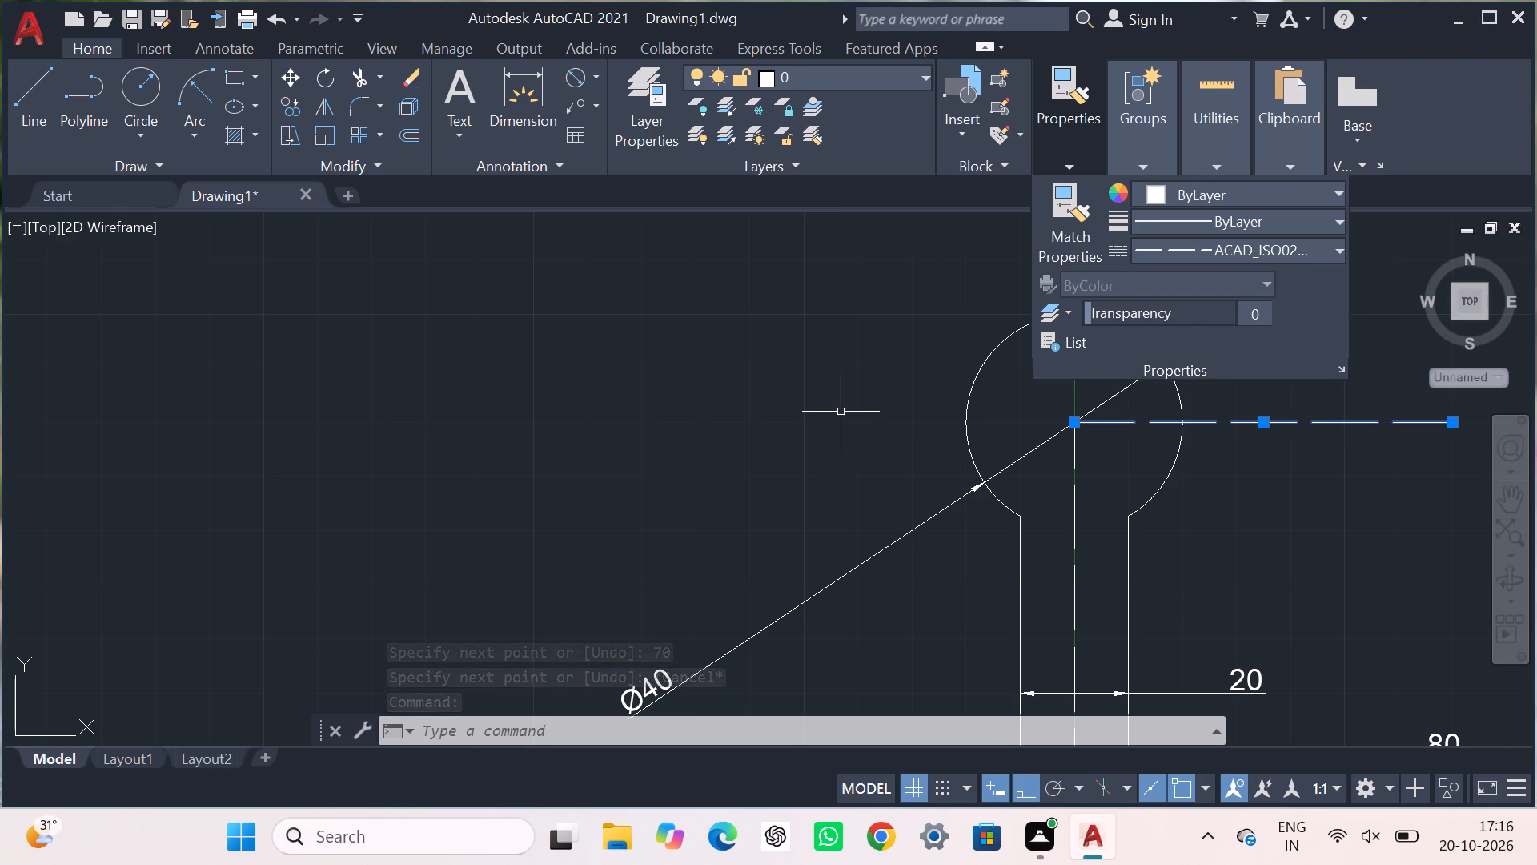
pyautogui.click(841, 412)
pyautogui.click(814, 334)
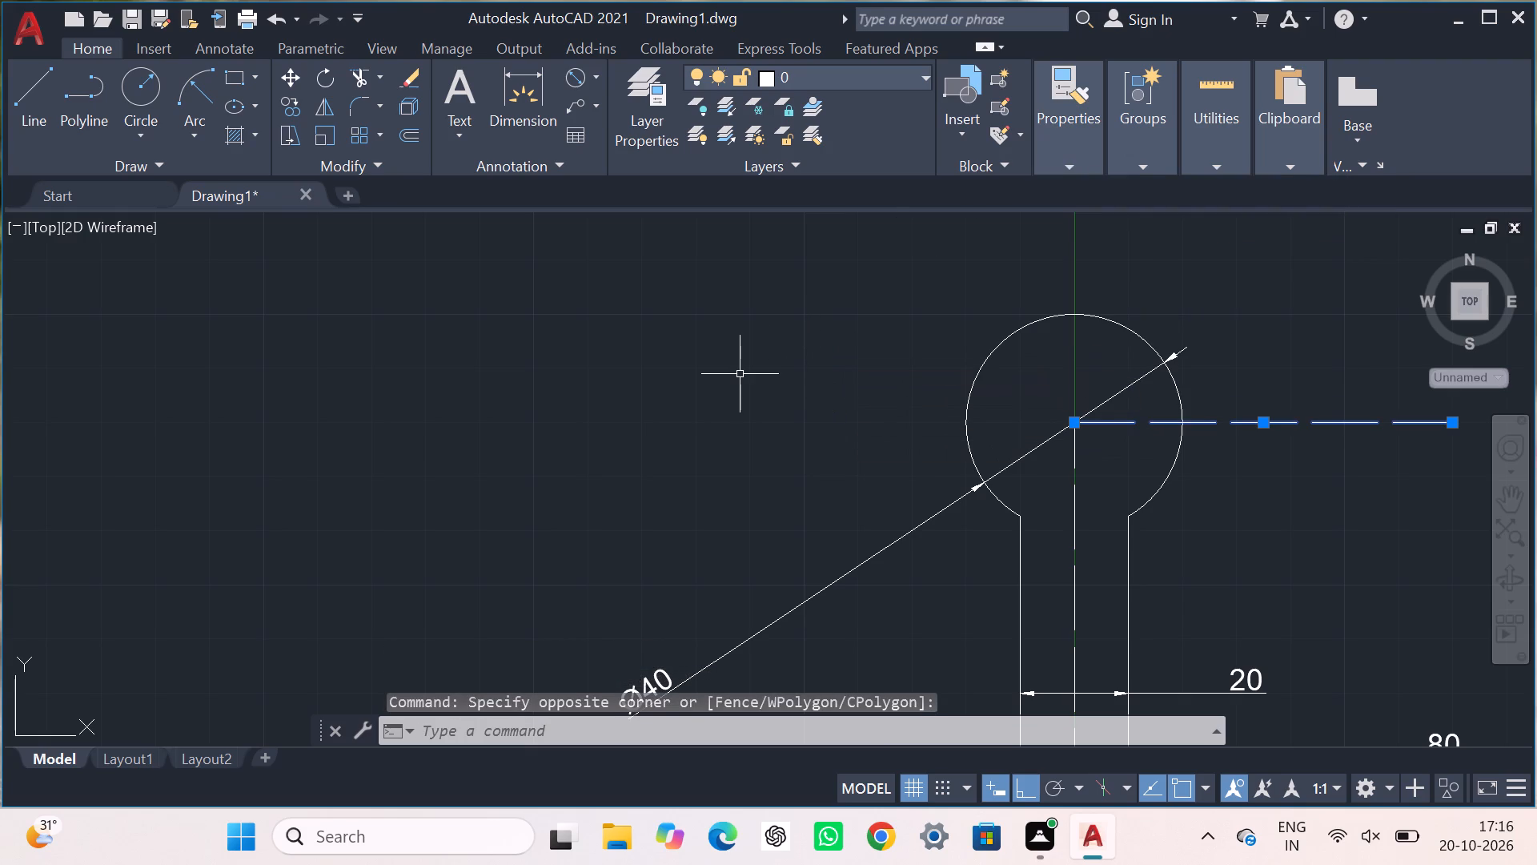
pyautogui.click(740, 374)
pyautogui.press('Escape')
pyautogui.press('Escape')
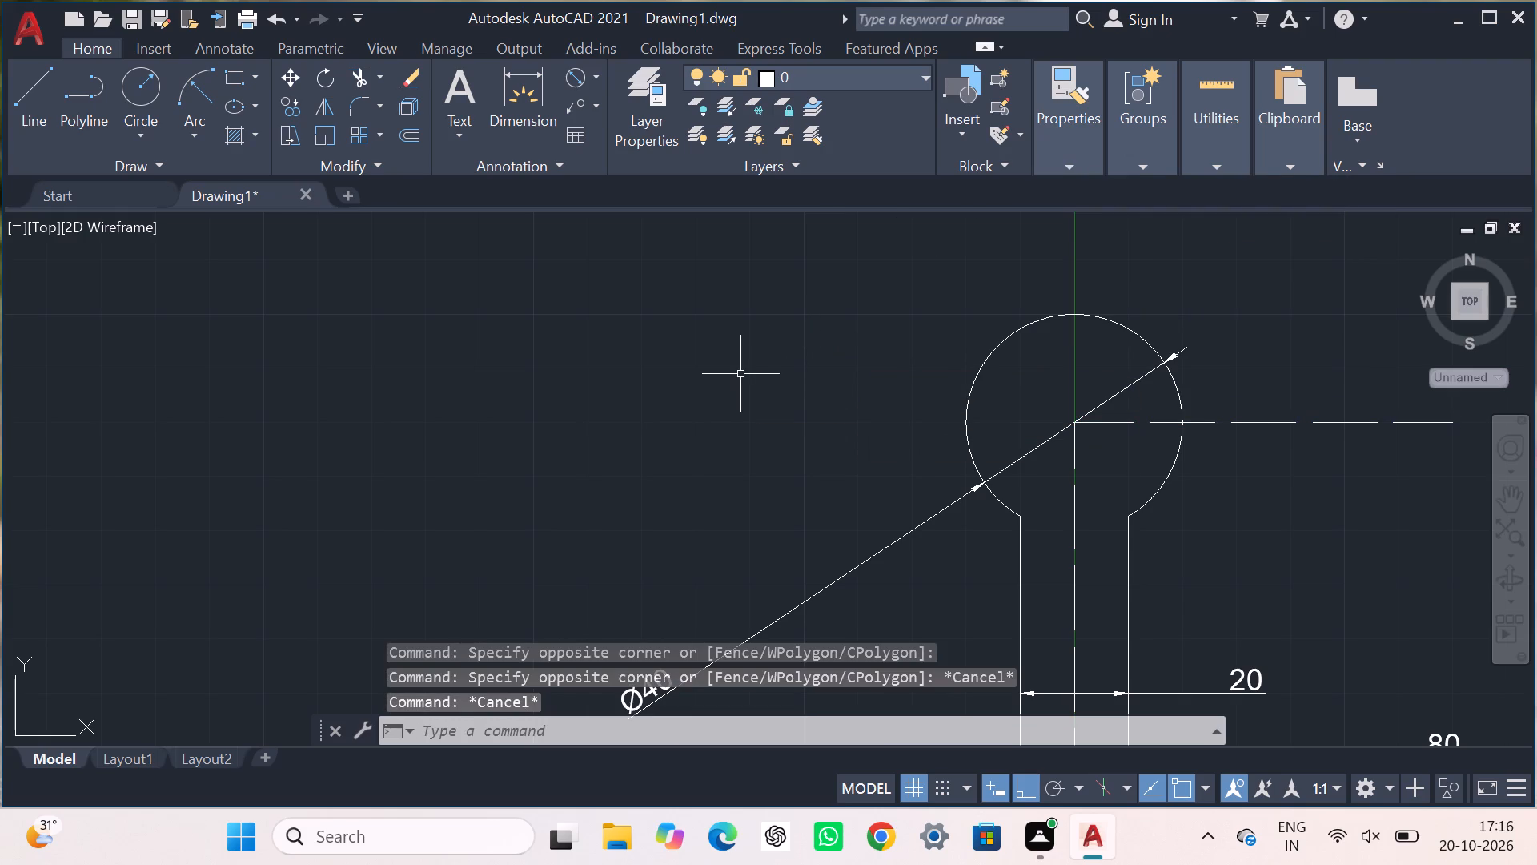
pyautogui.click(1057, 161)
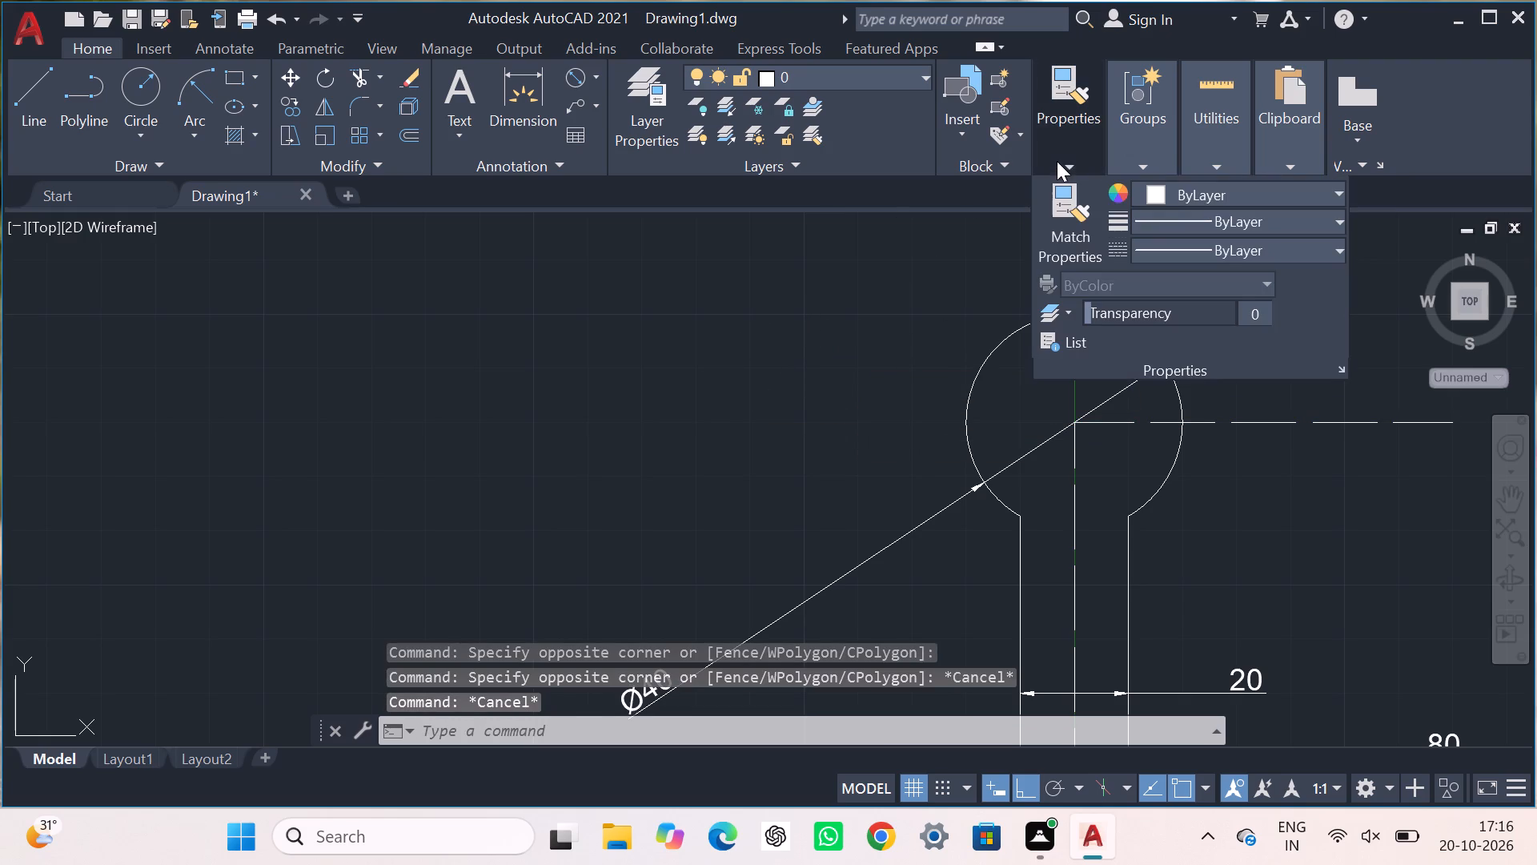
pyautogui.press('Escape')
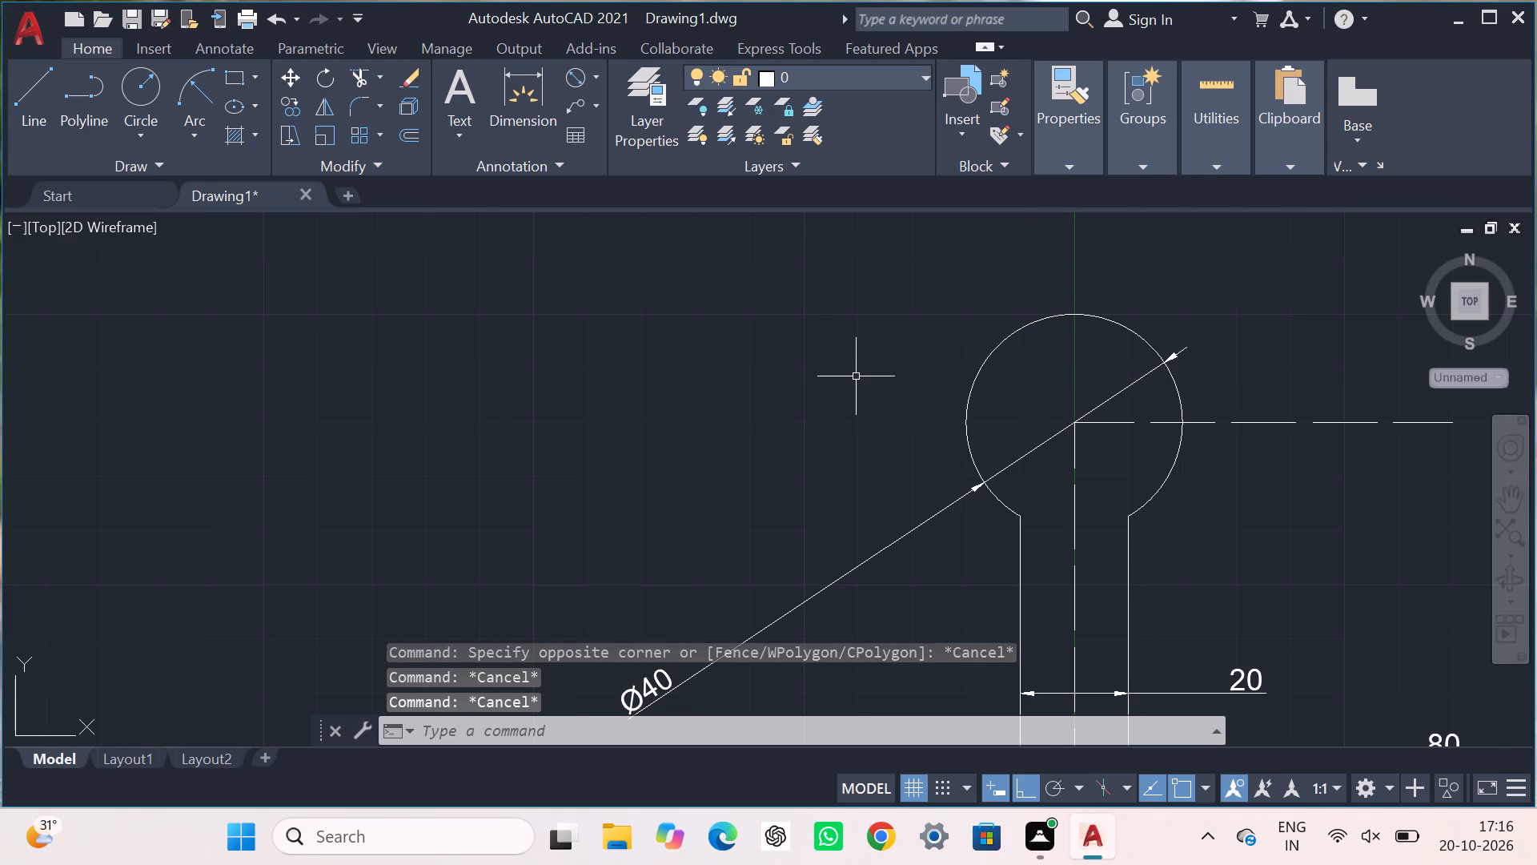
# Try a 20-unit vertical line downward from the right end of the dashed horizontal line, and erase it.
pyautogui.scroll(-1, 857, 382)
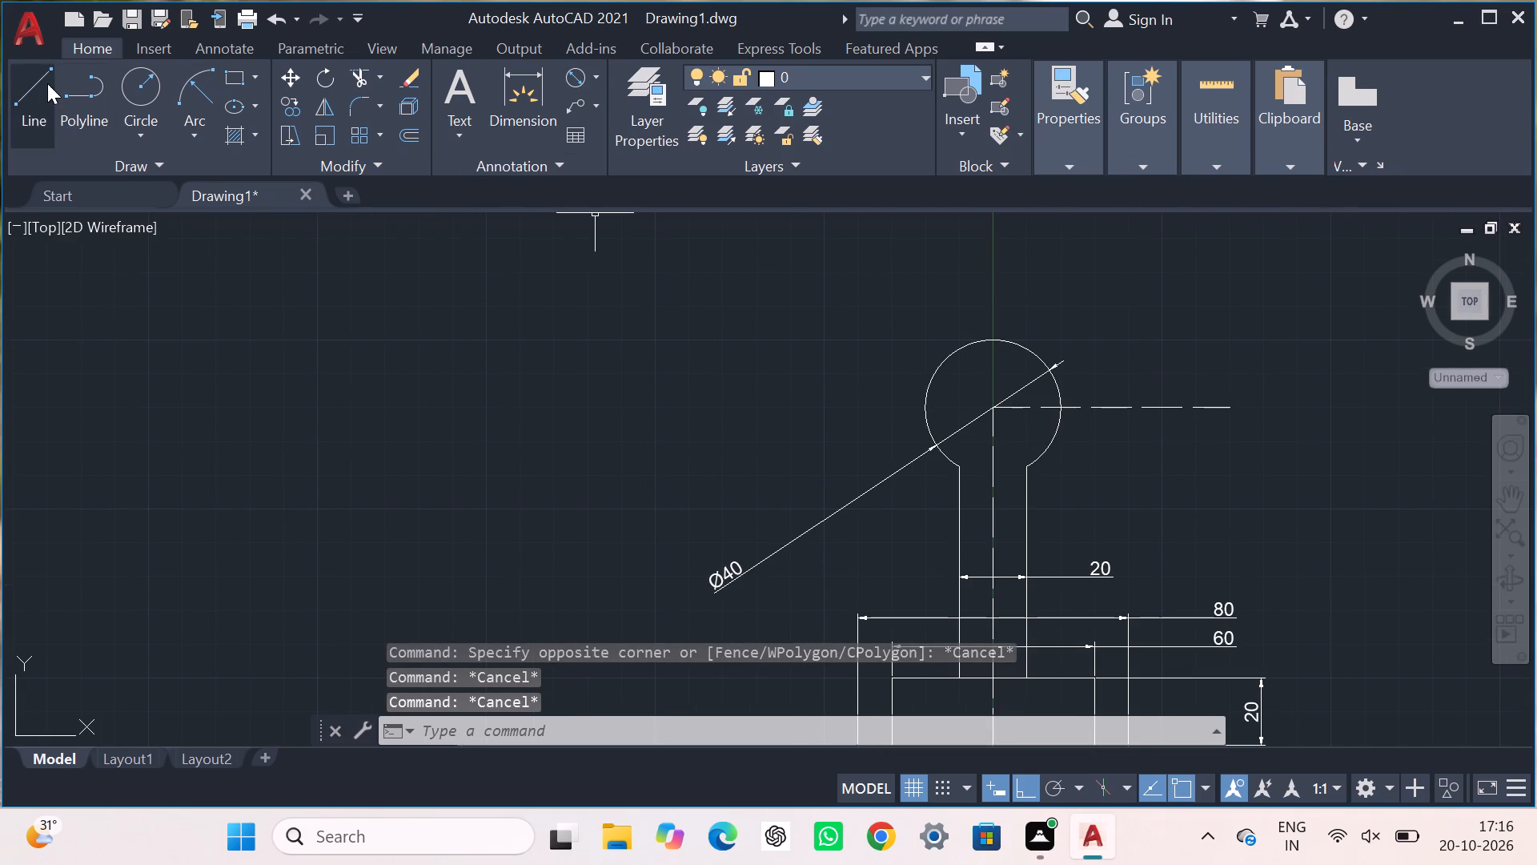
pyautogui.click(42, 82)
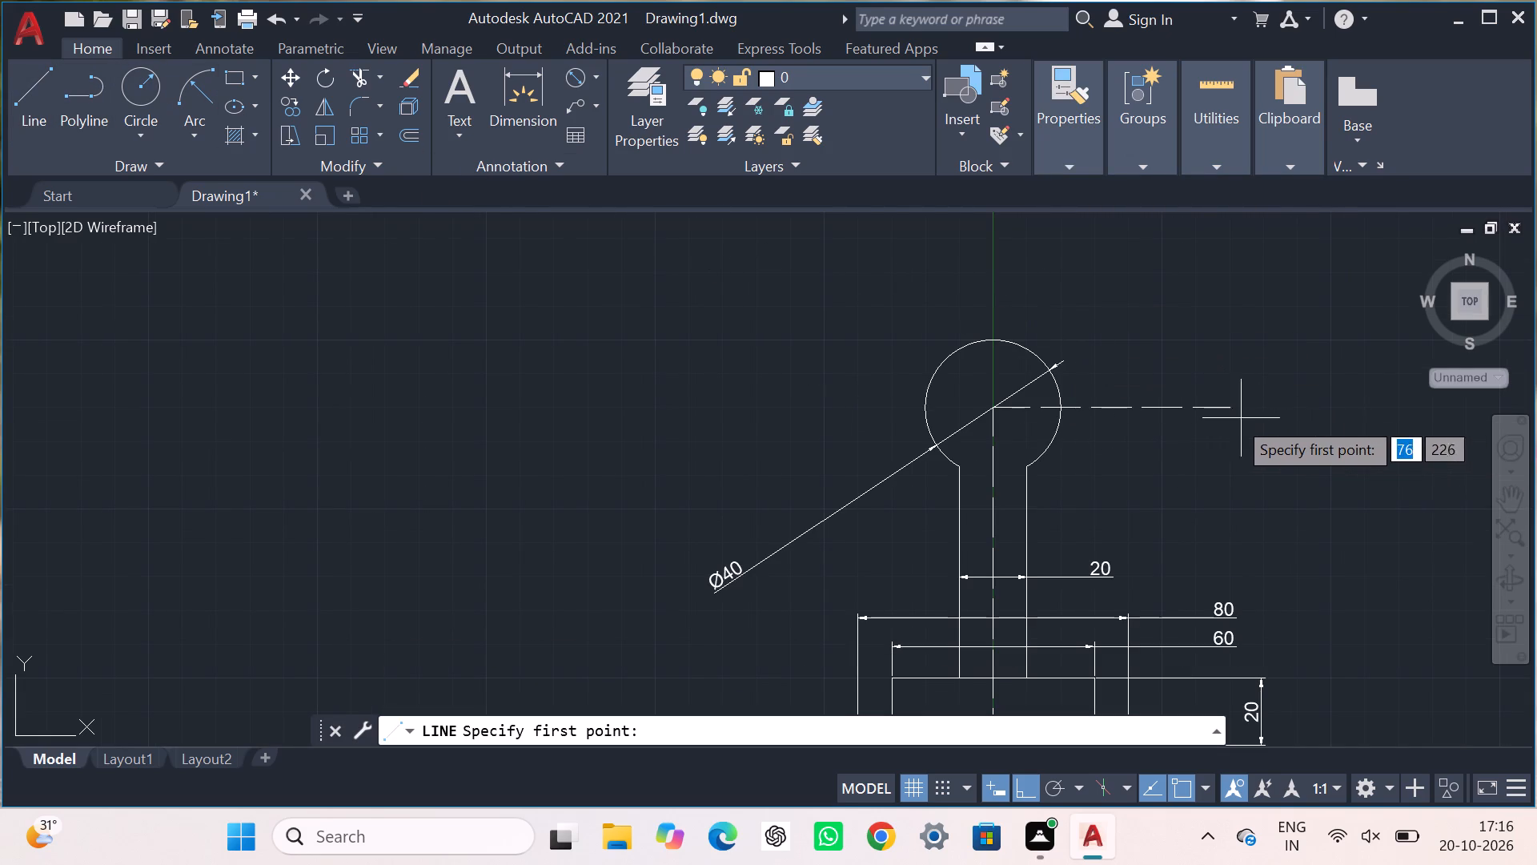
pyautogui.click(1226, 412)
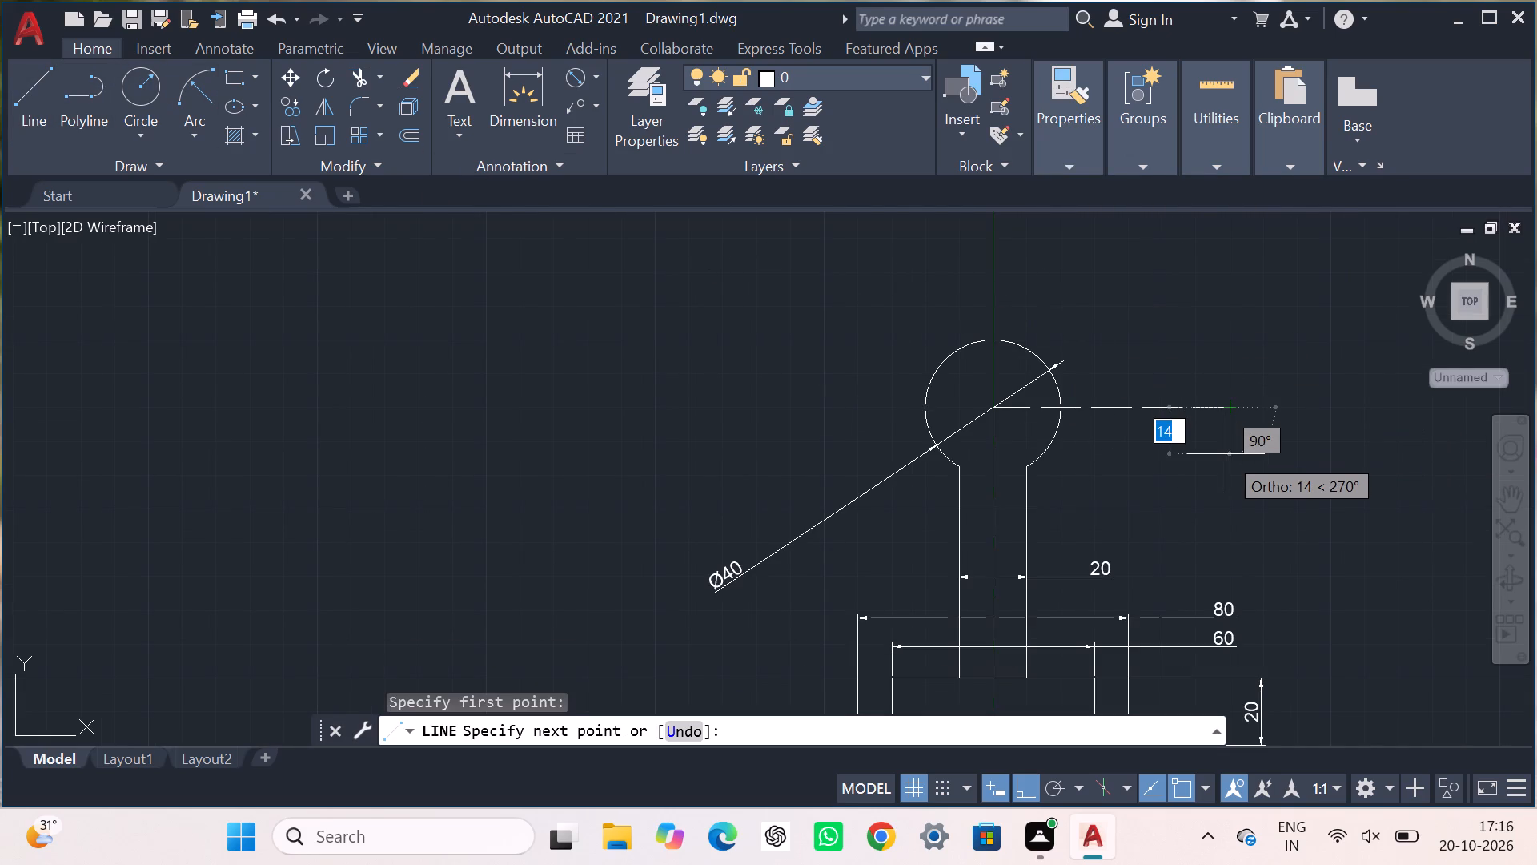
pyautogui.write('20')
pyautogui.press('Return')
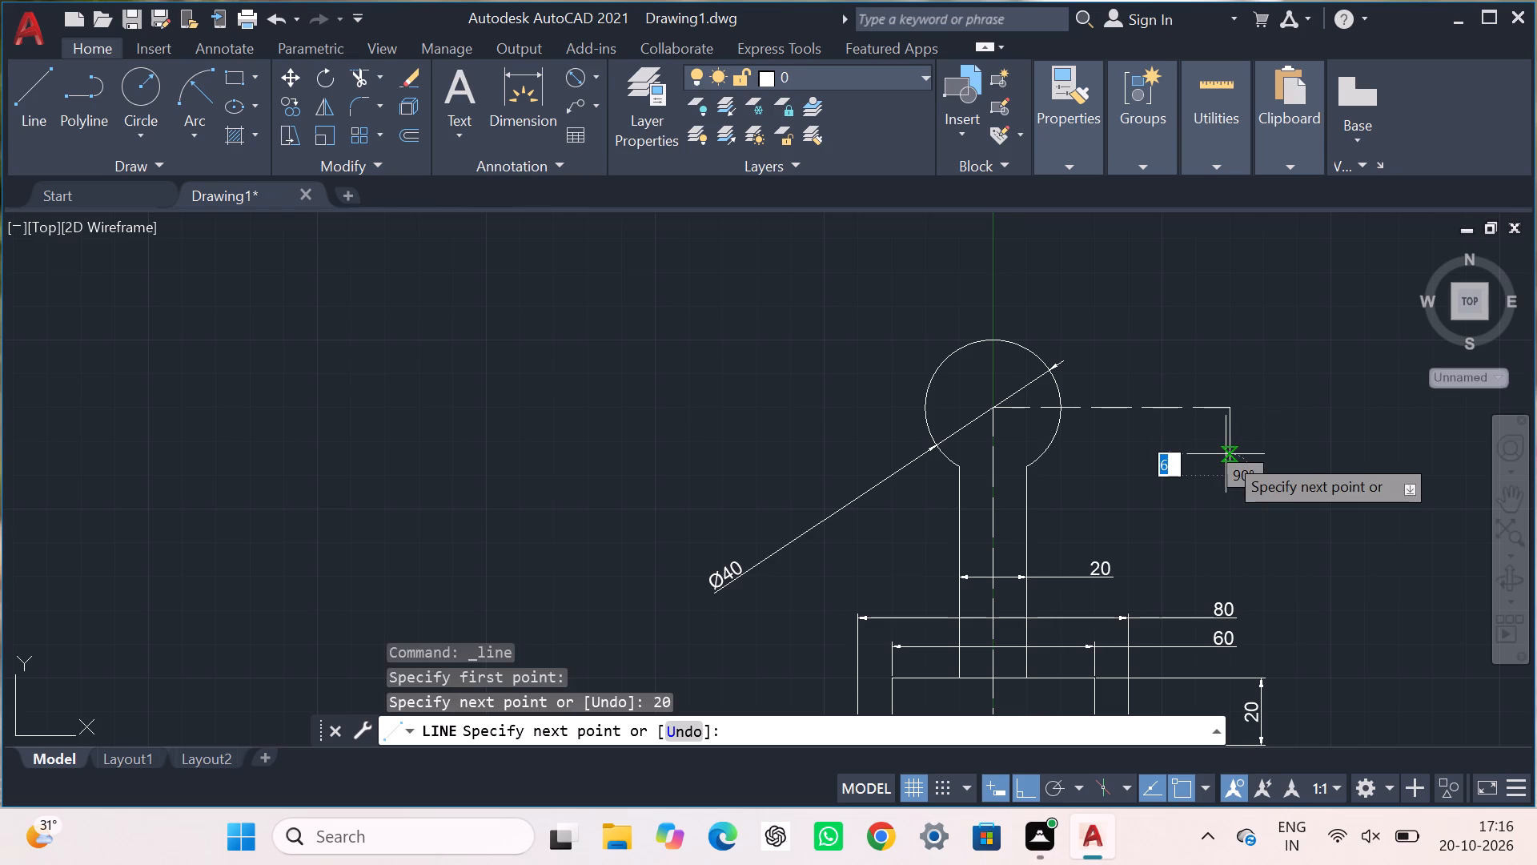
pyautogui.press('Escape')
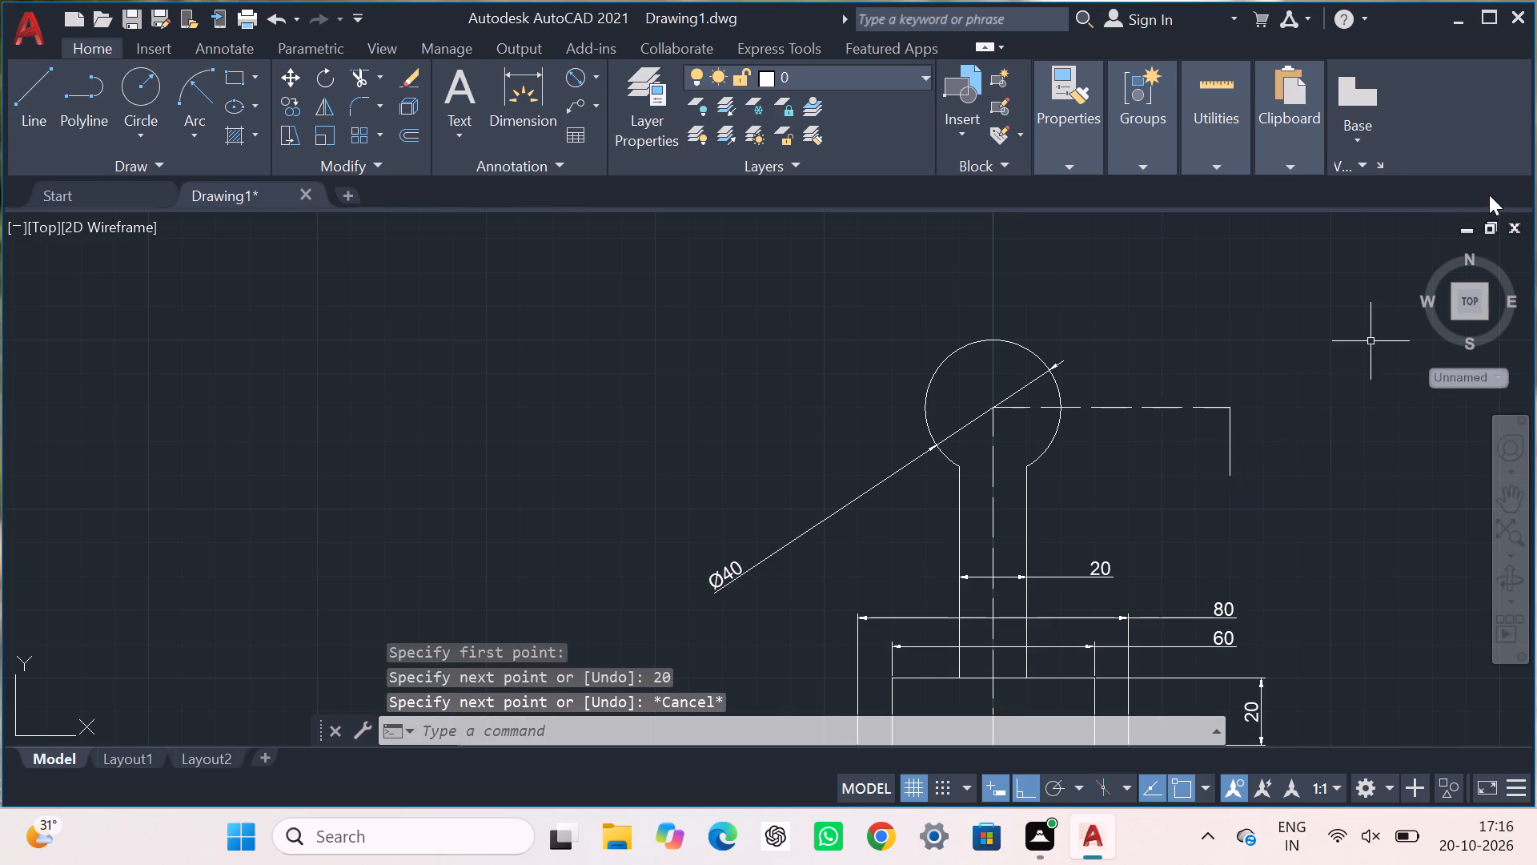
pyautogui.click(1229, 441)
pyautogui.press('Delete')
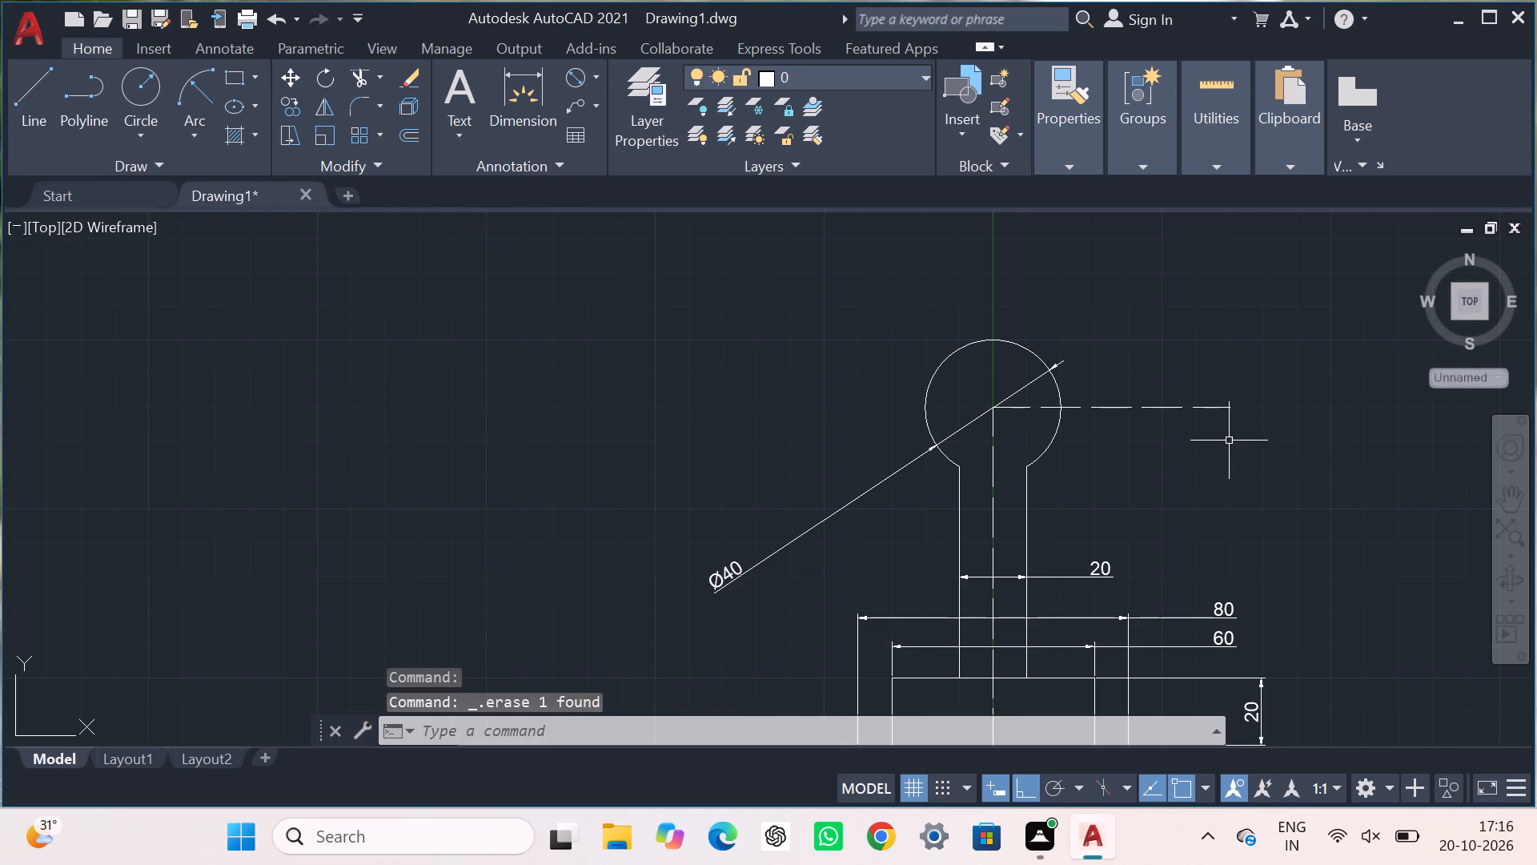
# Draw a 10-unit vertical line downward from the right end of the dashed horizontal centre line.
pyautogui.click(43, 72)
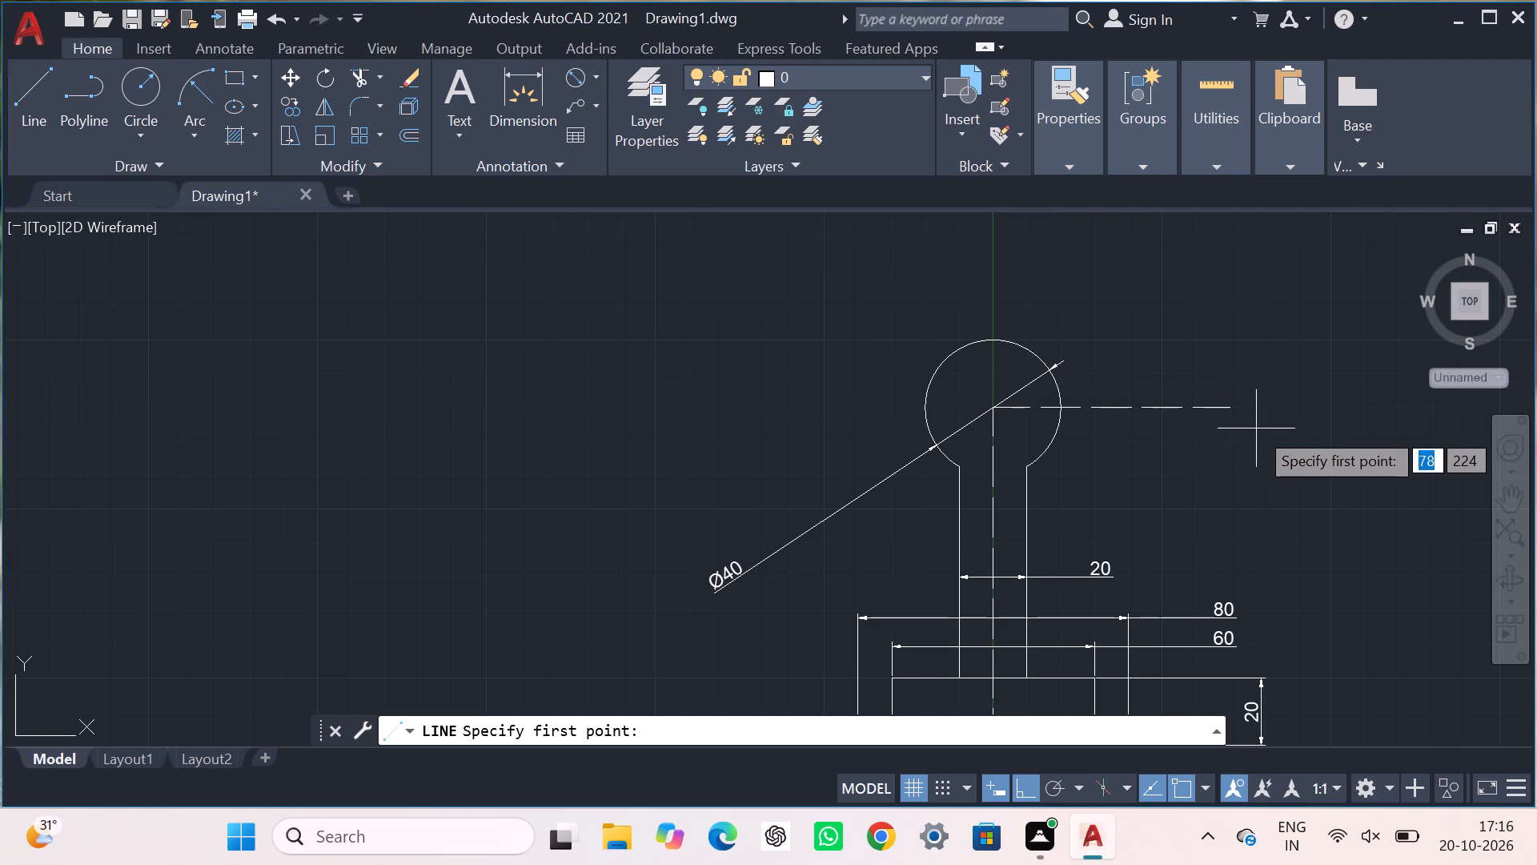
pyautogui.click(1229, 411)
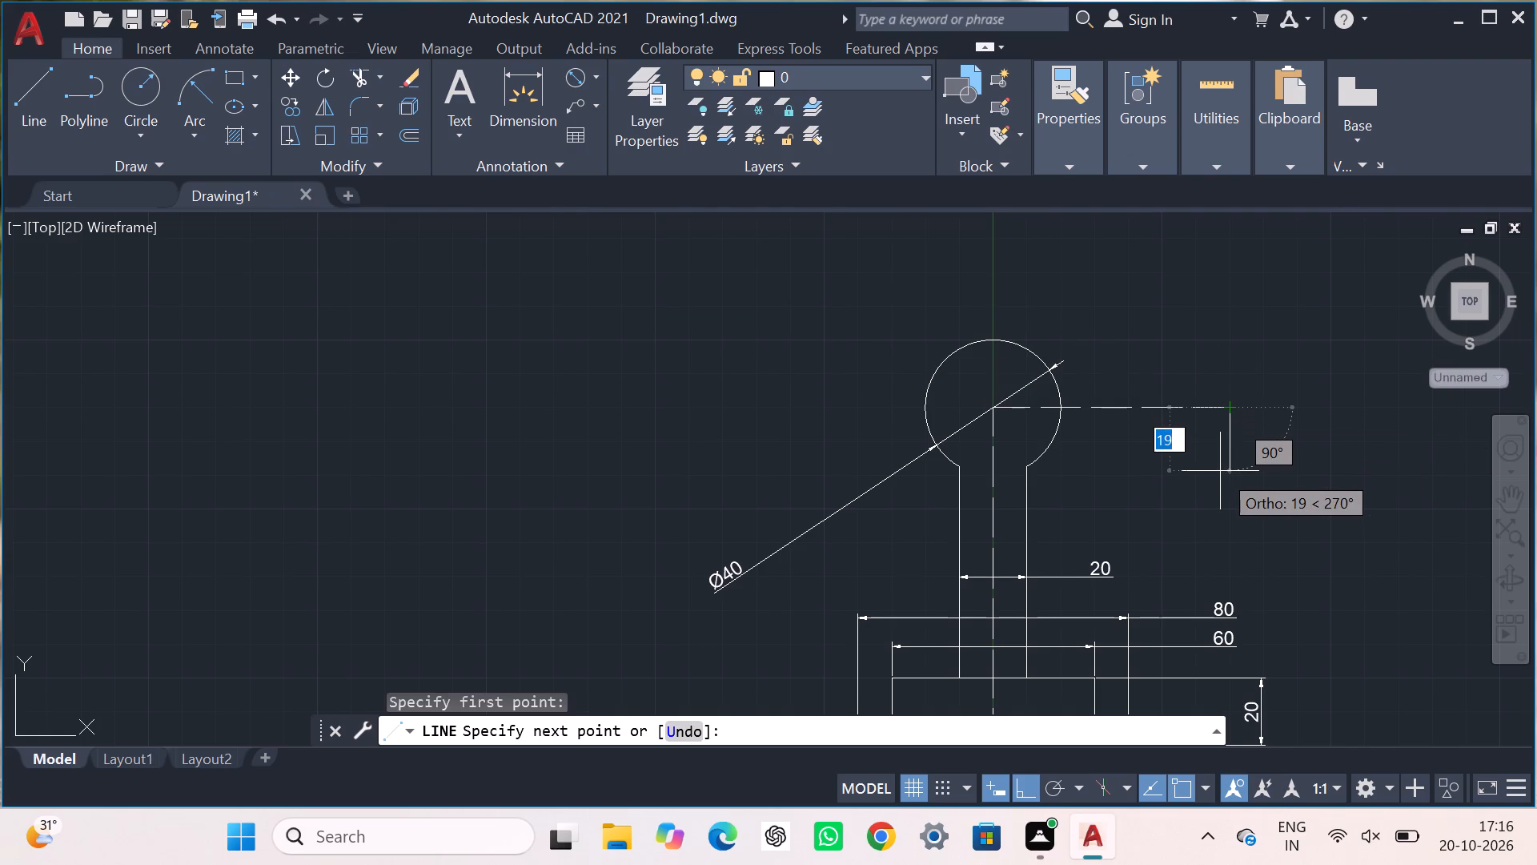
pyautogui.write('10')
pyautogui.press('Return')
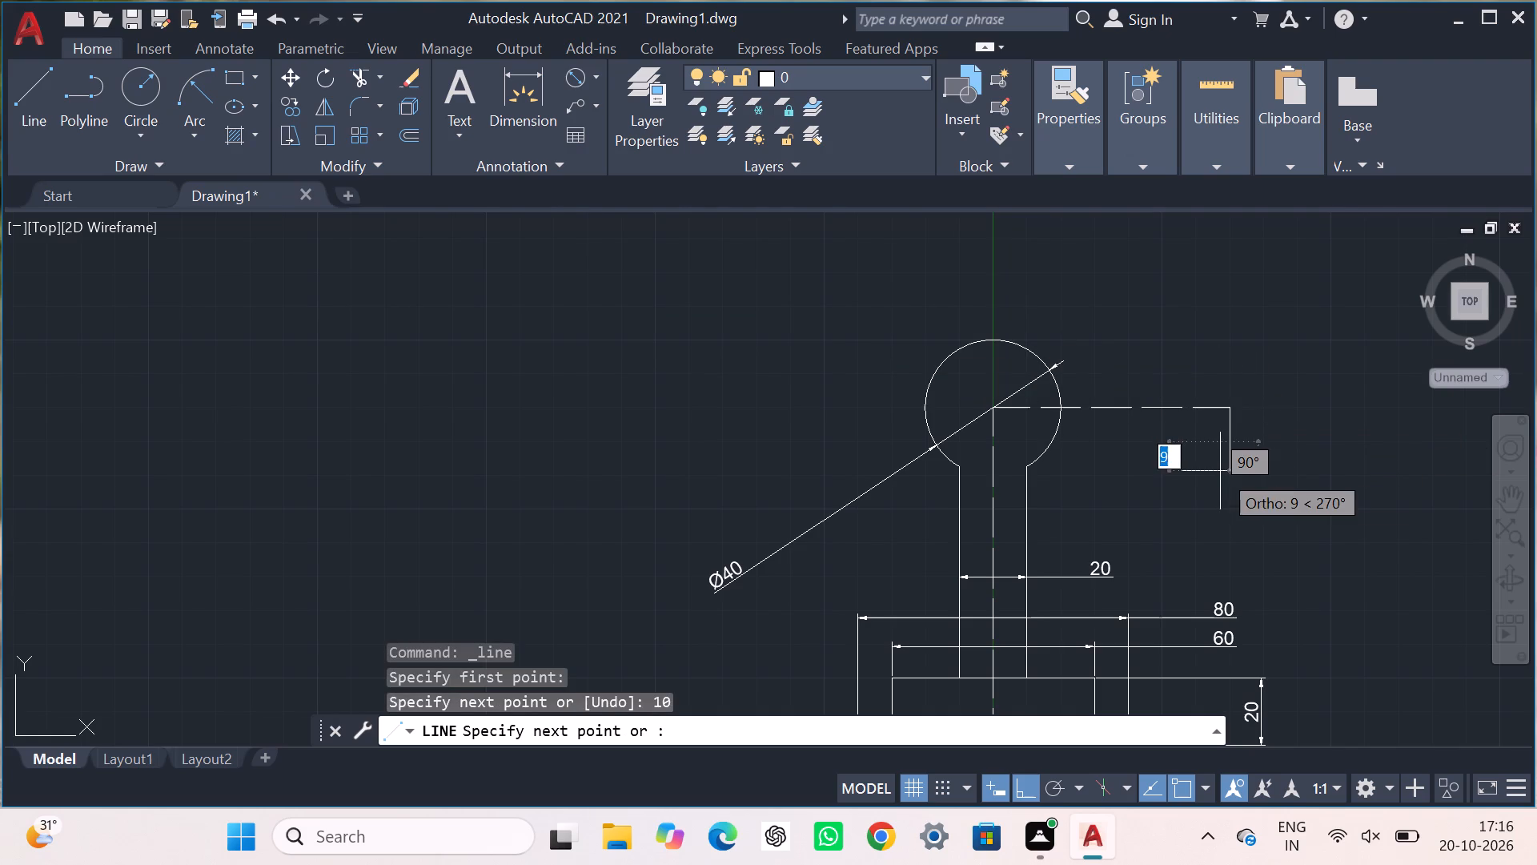
pyautogui.press('Escape')
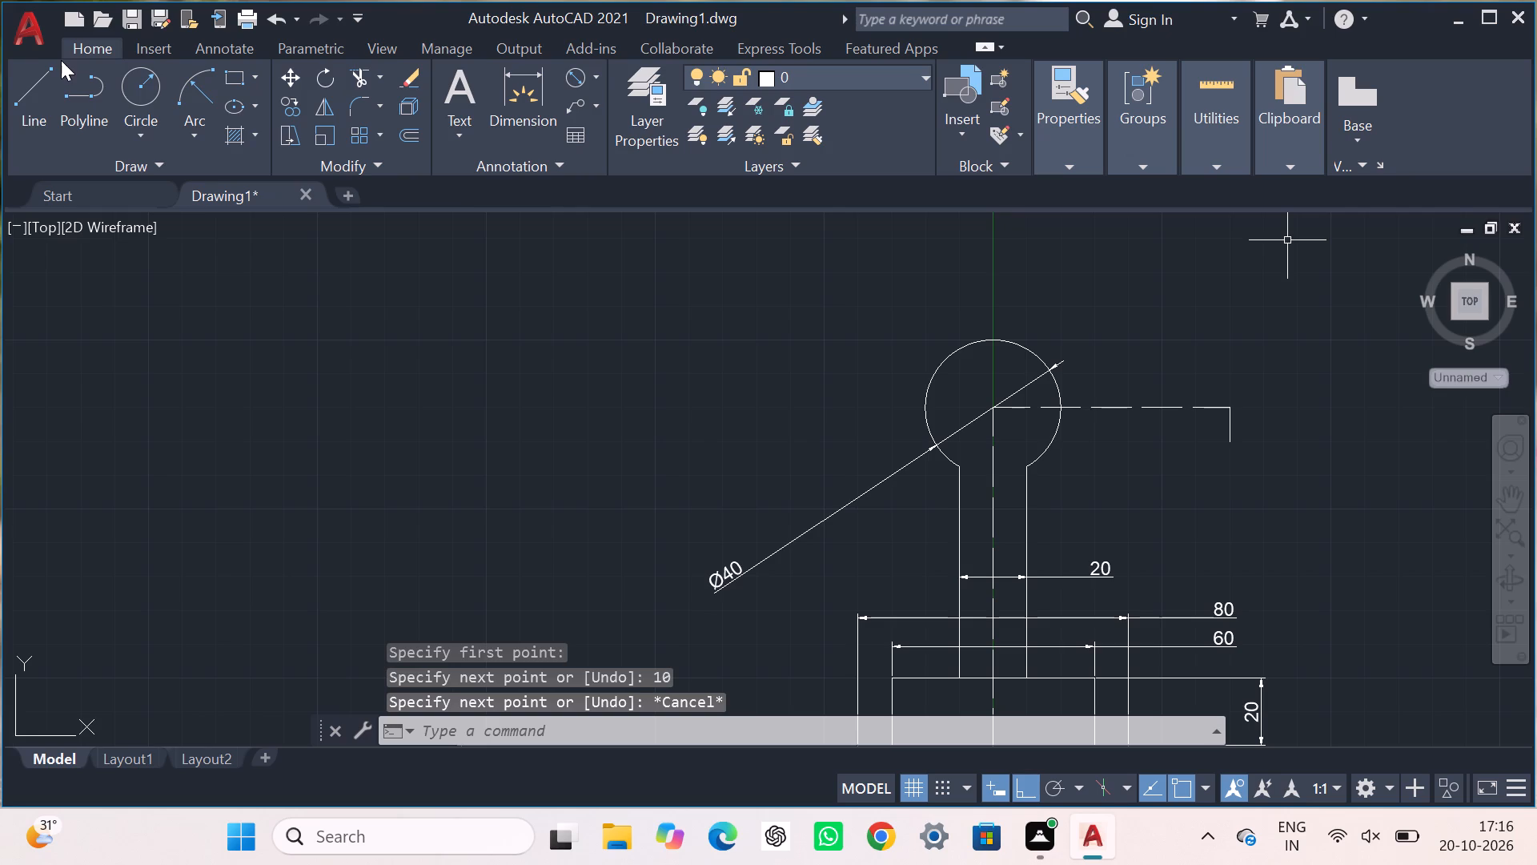
# Draw a 10-unit vertical line upward from the right end of the dashed horizontal centre line.
pyautogui.click(41, 80)
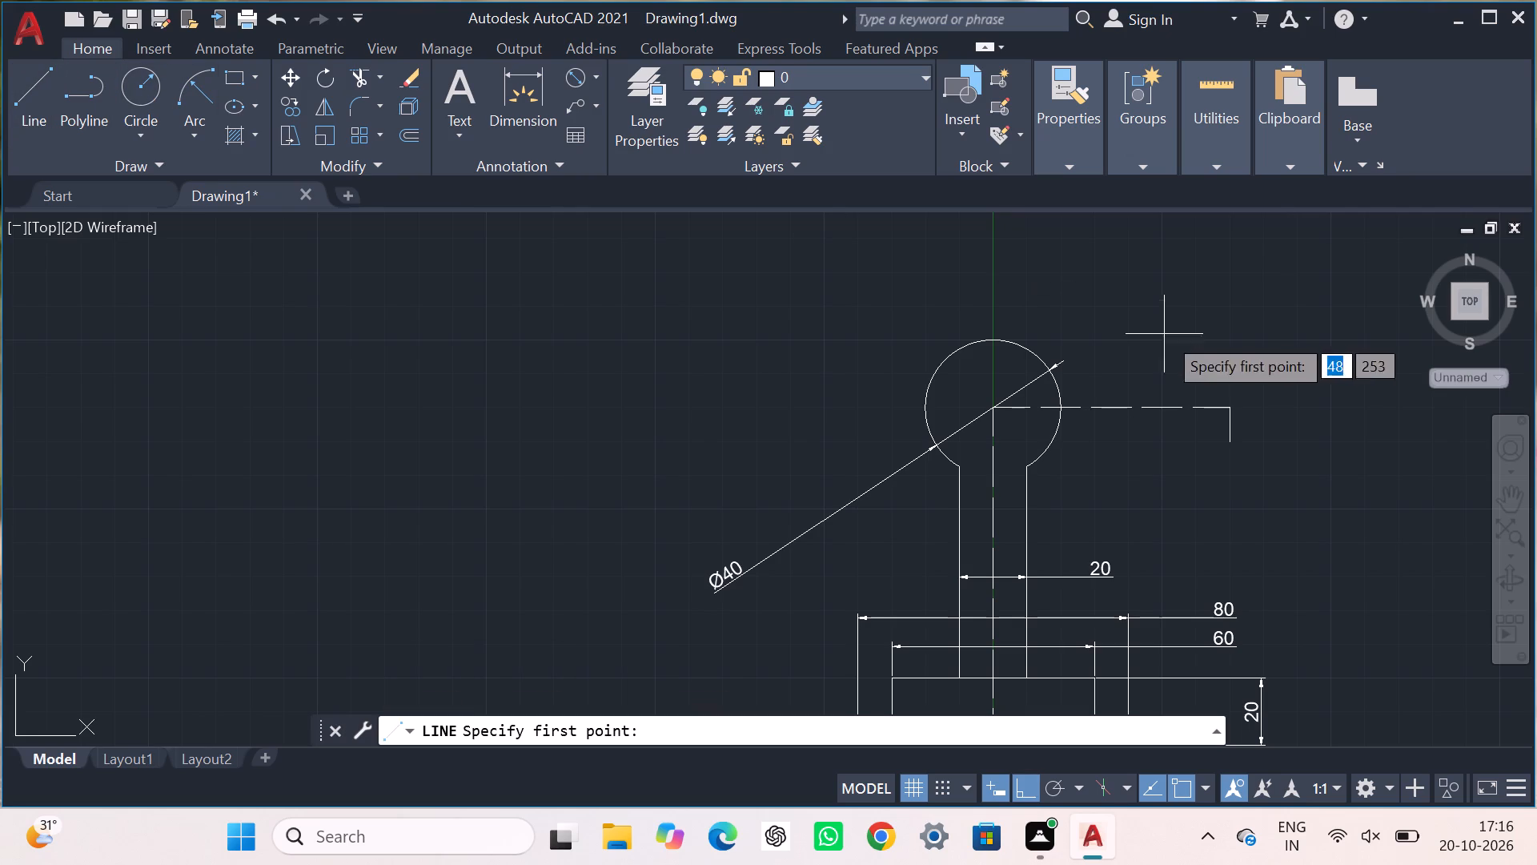
pyautogui.click(1227, 410)
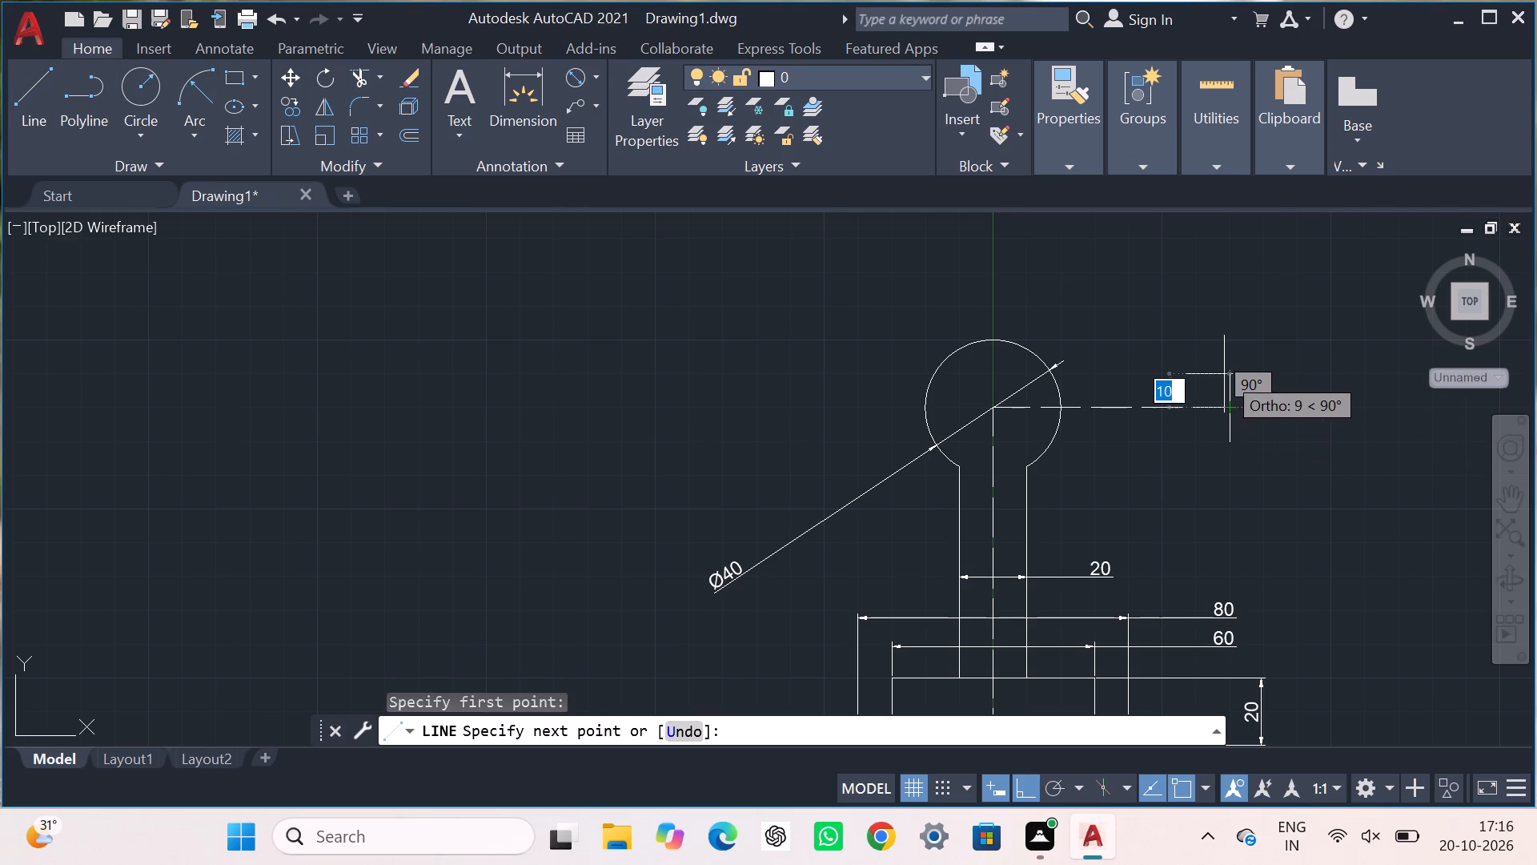
pyautogui.write('10')
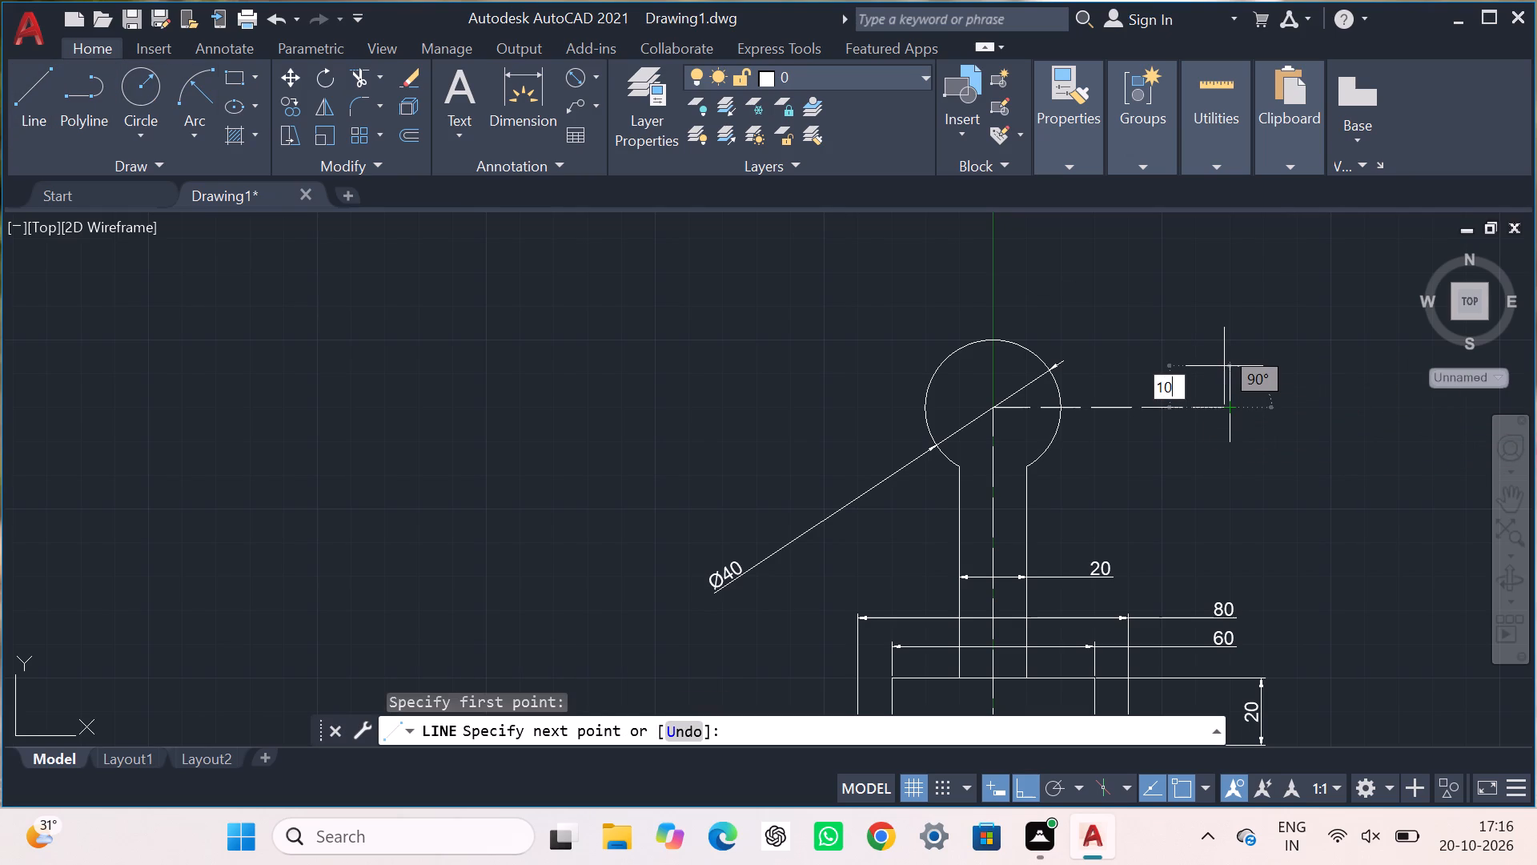
pyautogui.press('Return')
pyautogui.press('Escape')
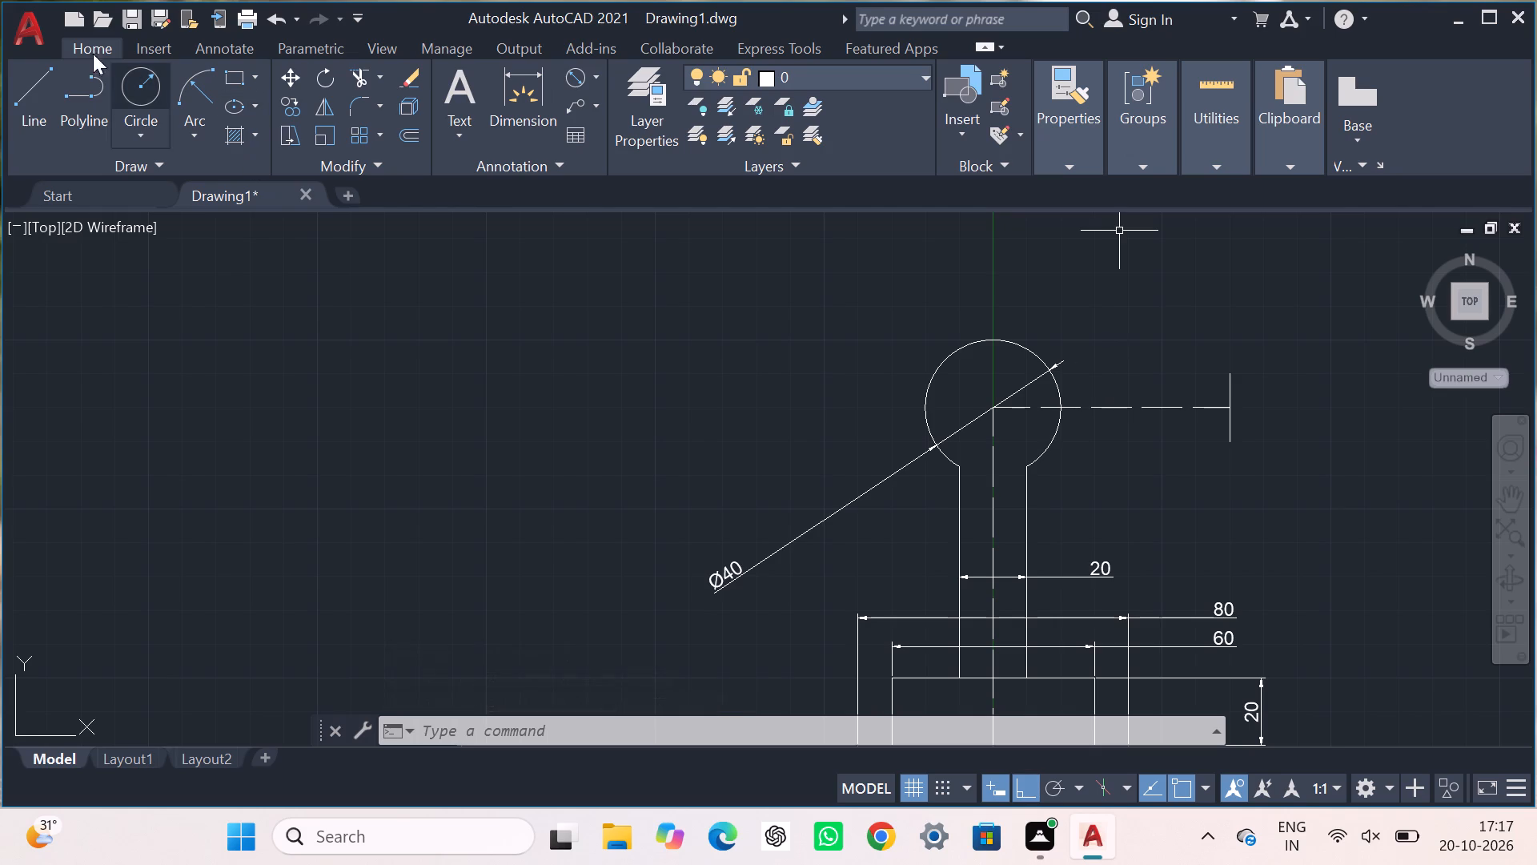
# With polar tracking on, draw two sloping lines about 51 units long from the handle's vertical end line to the knob circle.
pyautogui.click(48, 73)
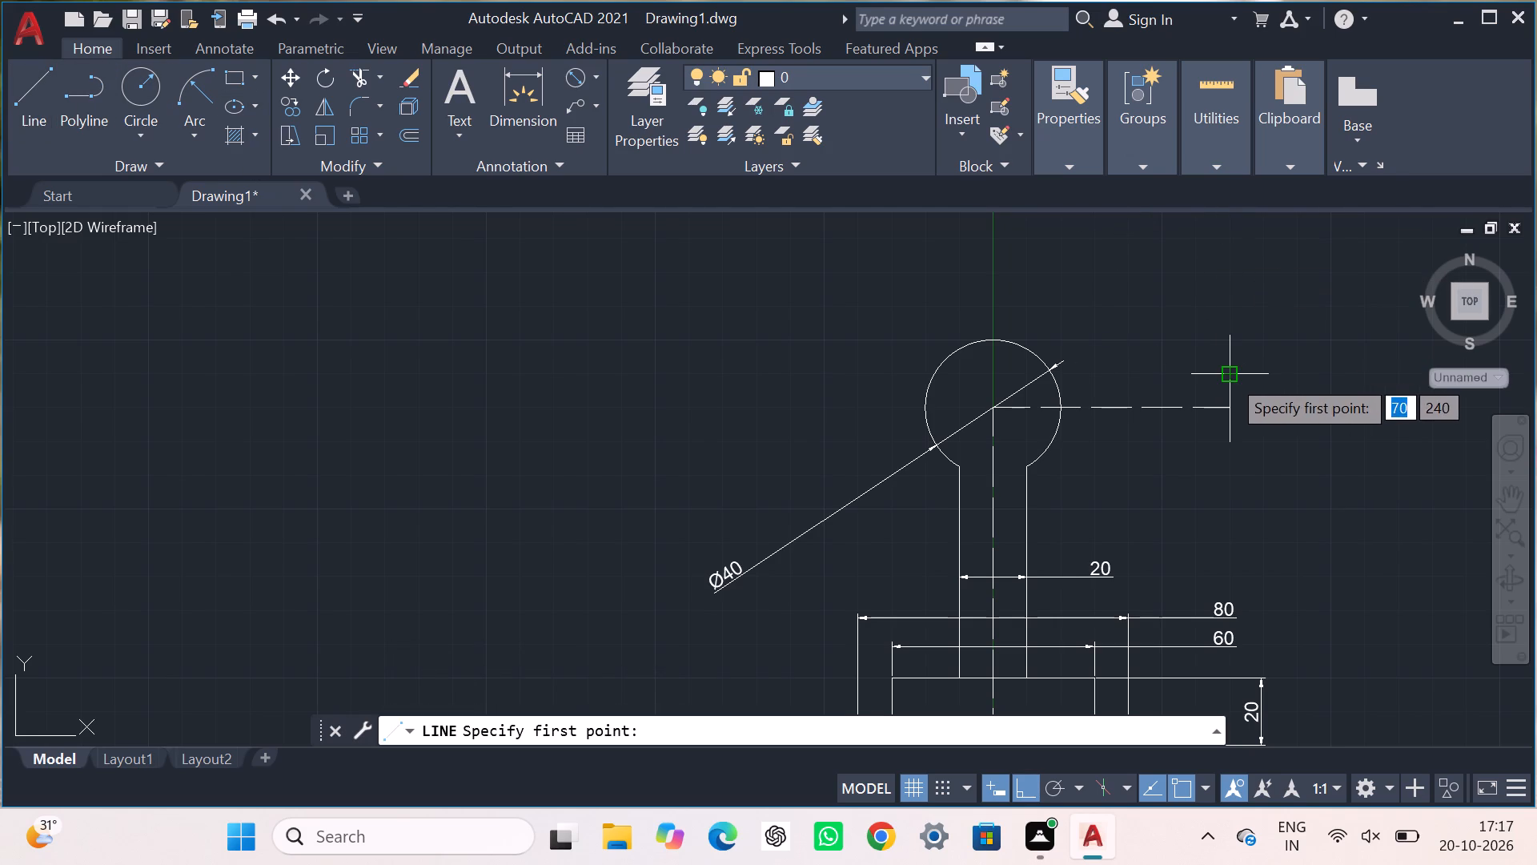
pyautogui.click(1229, 376)
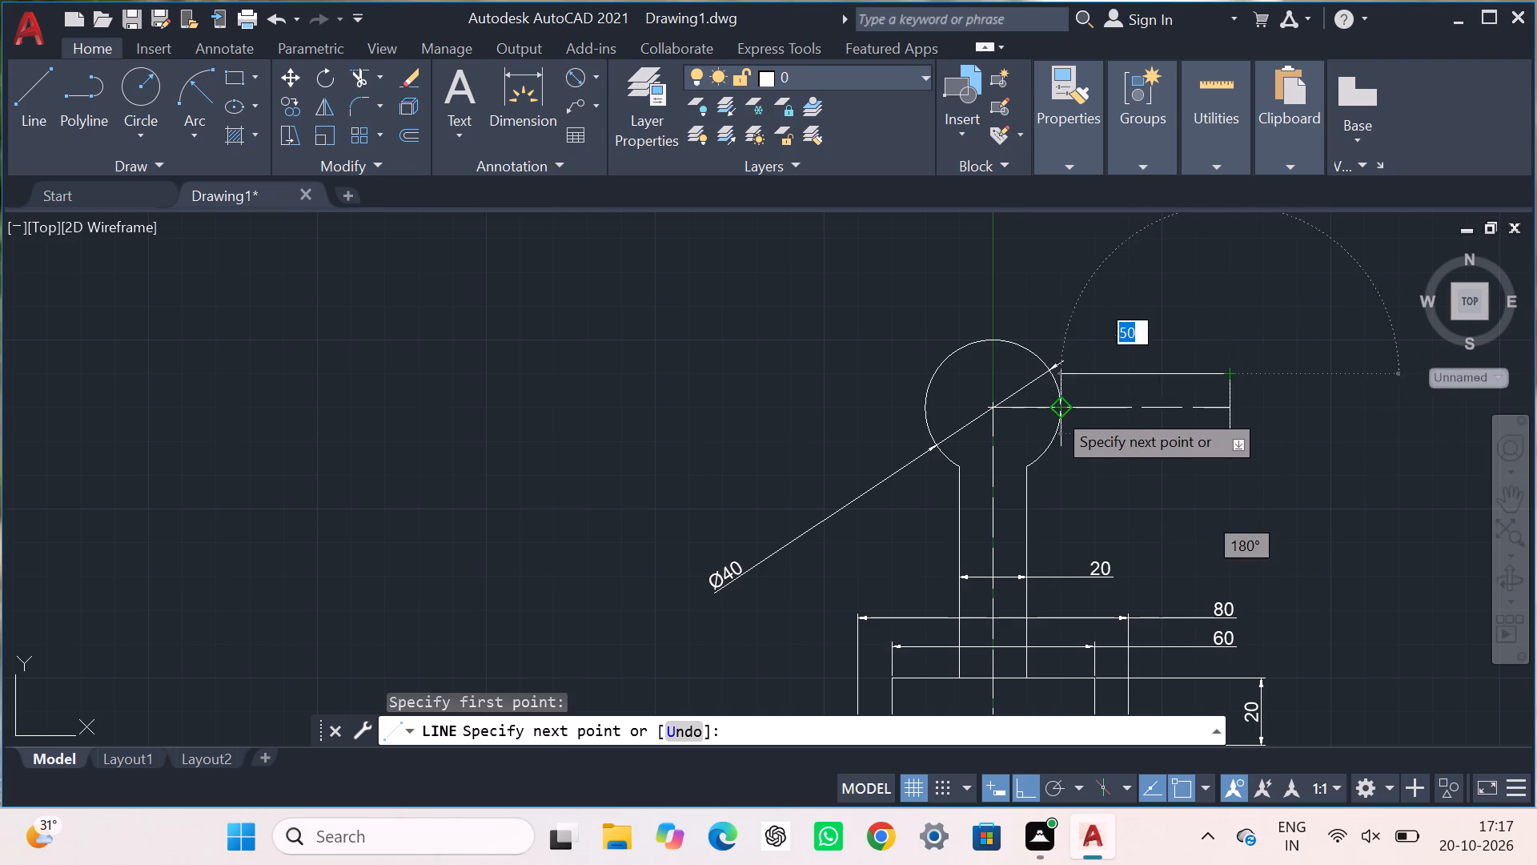
pyautogui.click(1057, 788)
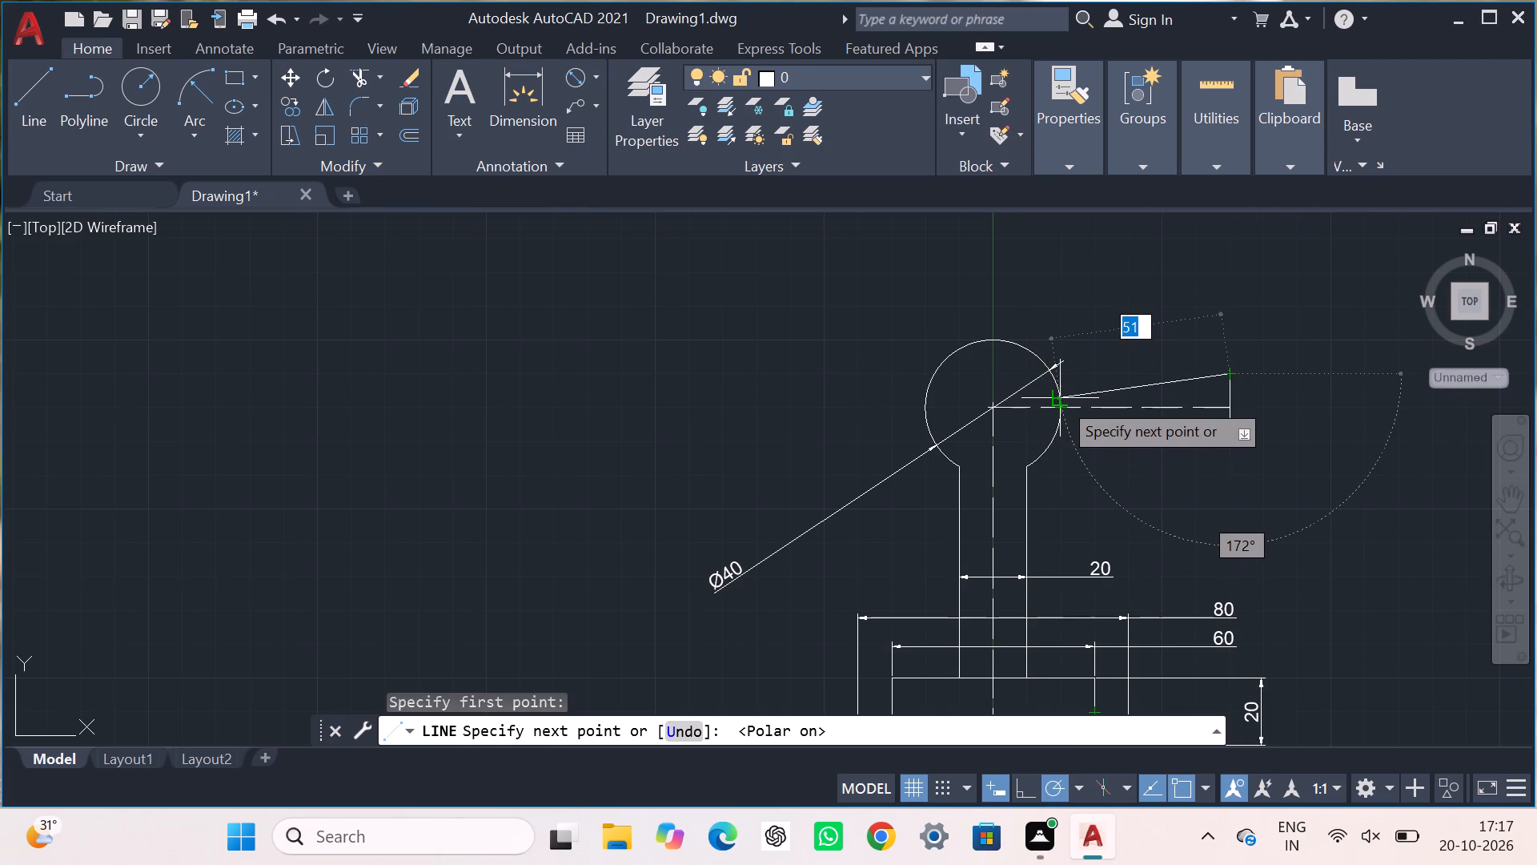
pyautogui.click(1060, 392)
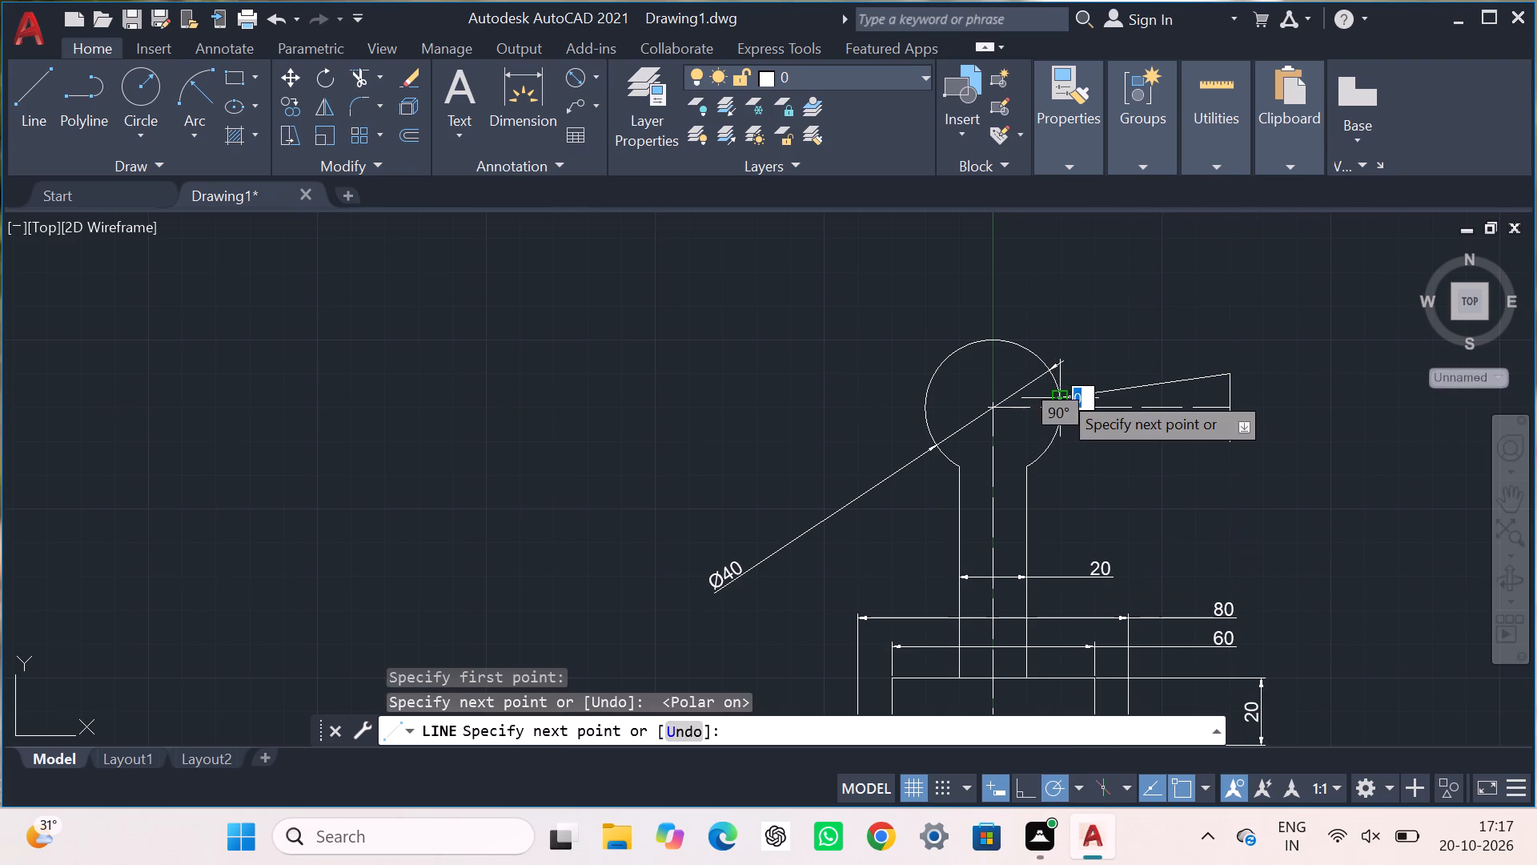
pyautogui.press('Escape')
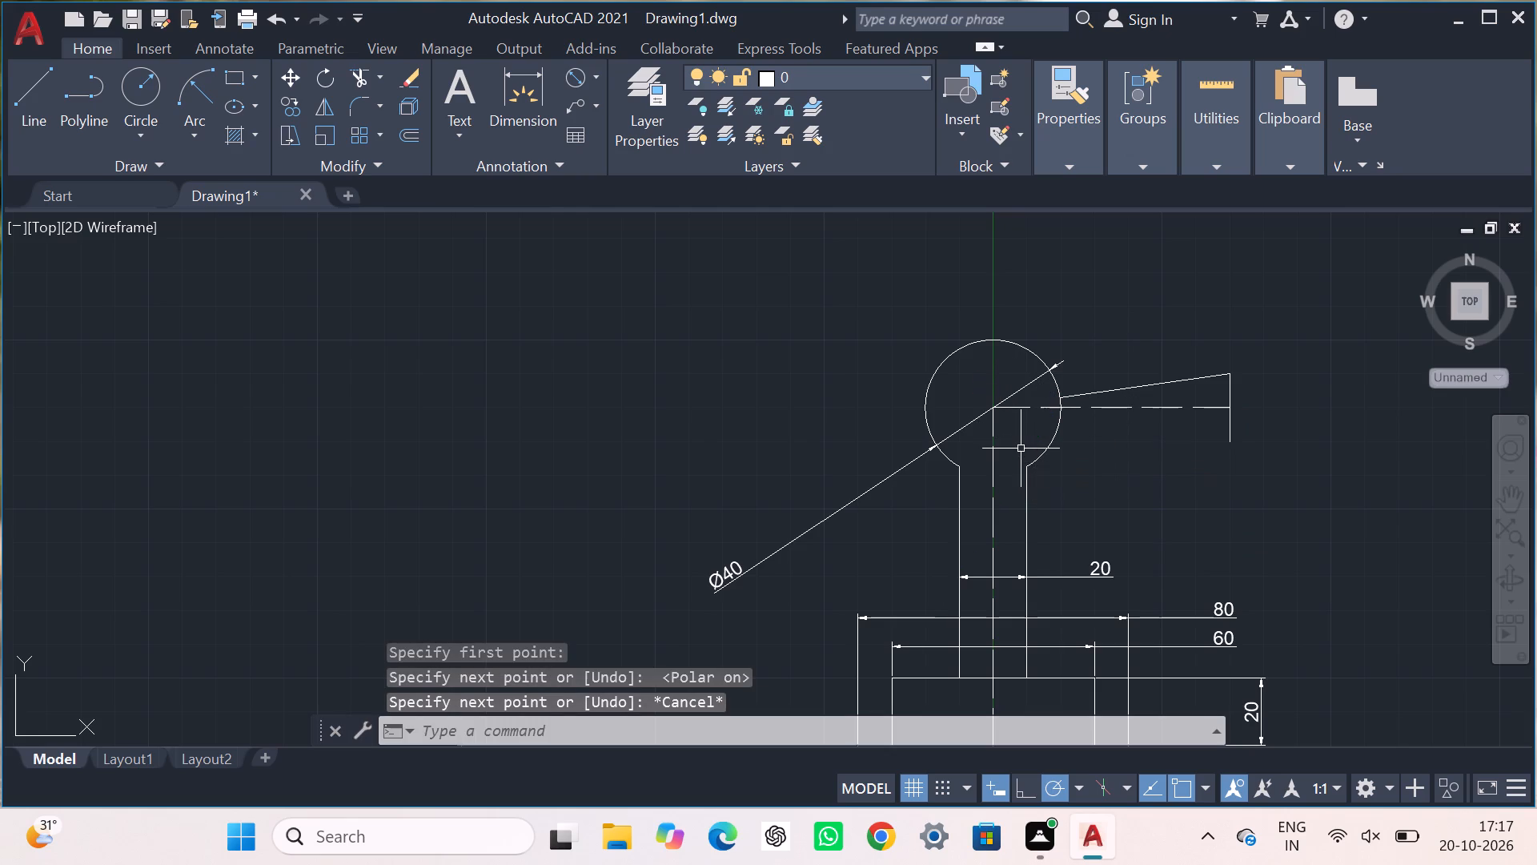
pyautogui.click(42, 93)
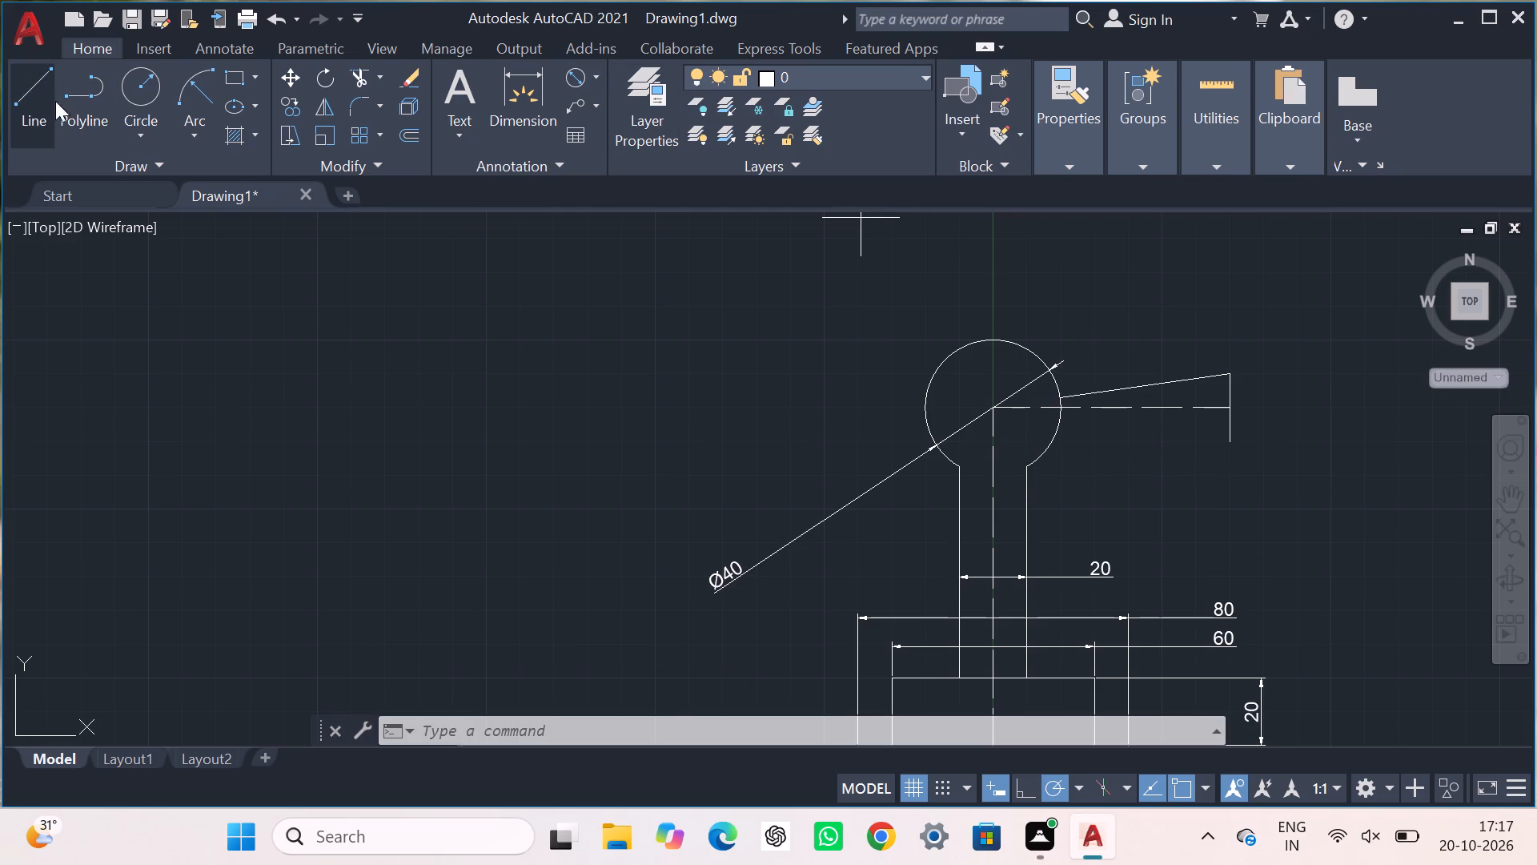
pyautogui.click(1230, 437)
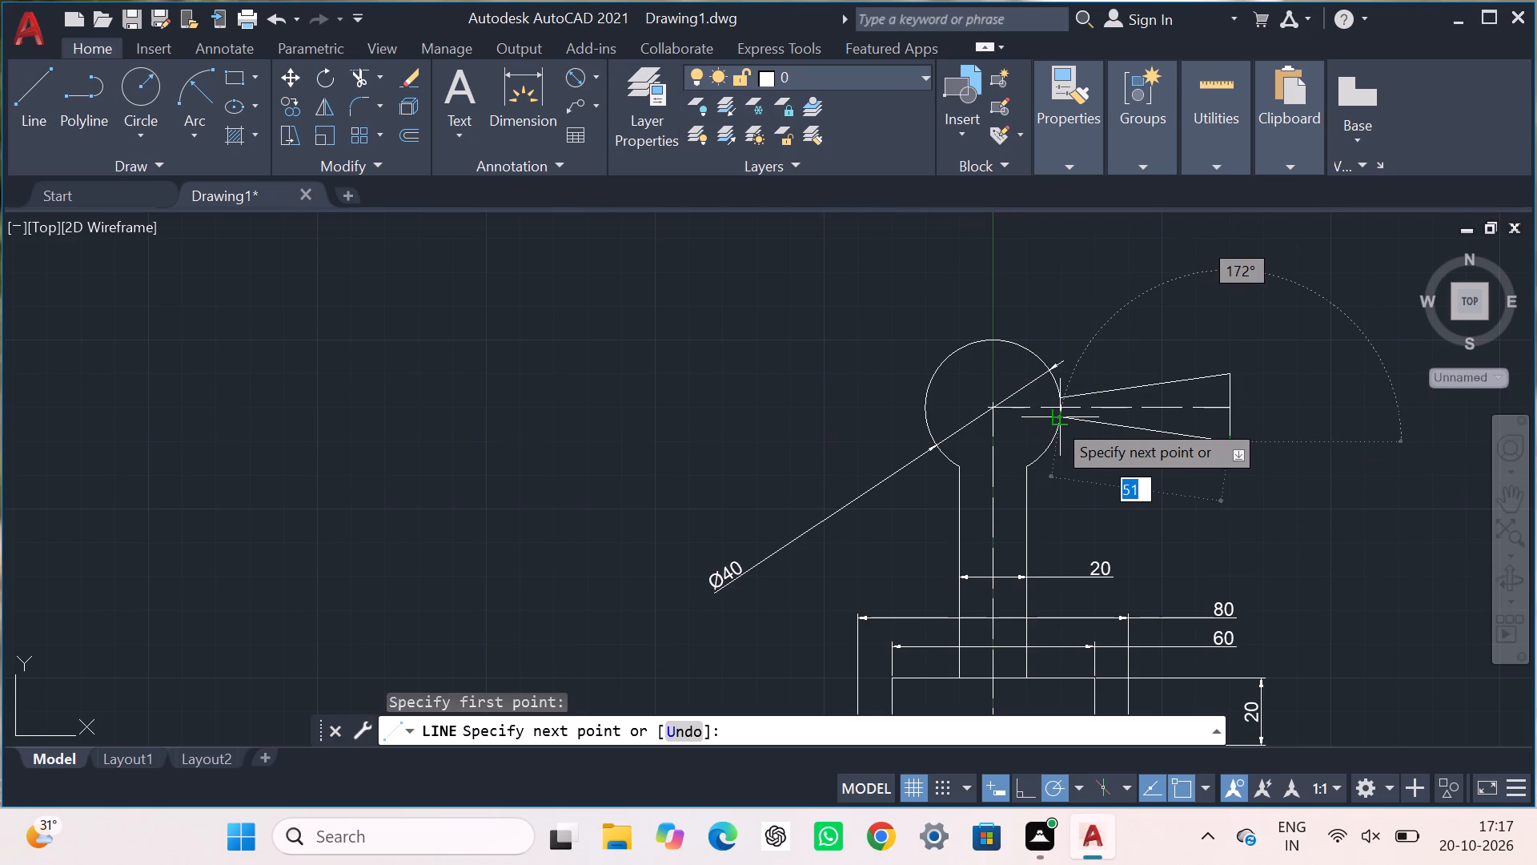
pyautogui.click(1055, 420)
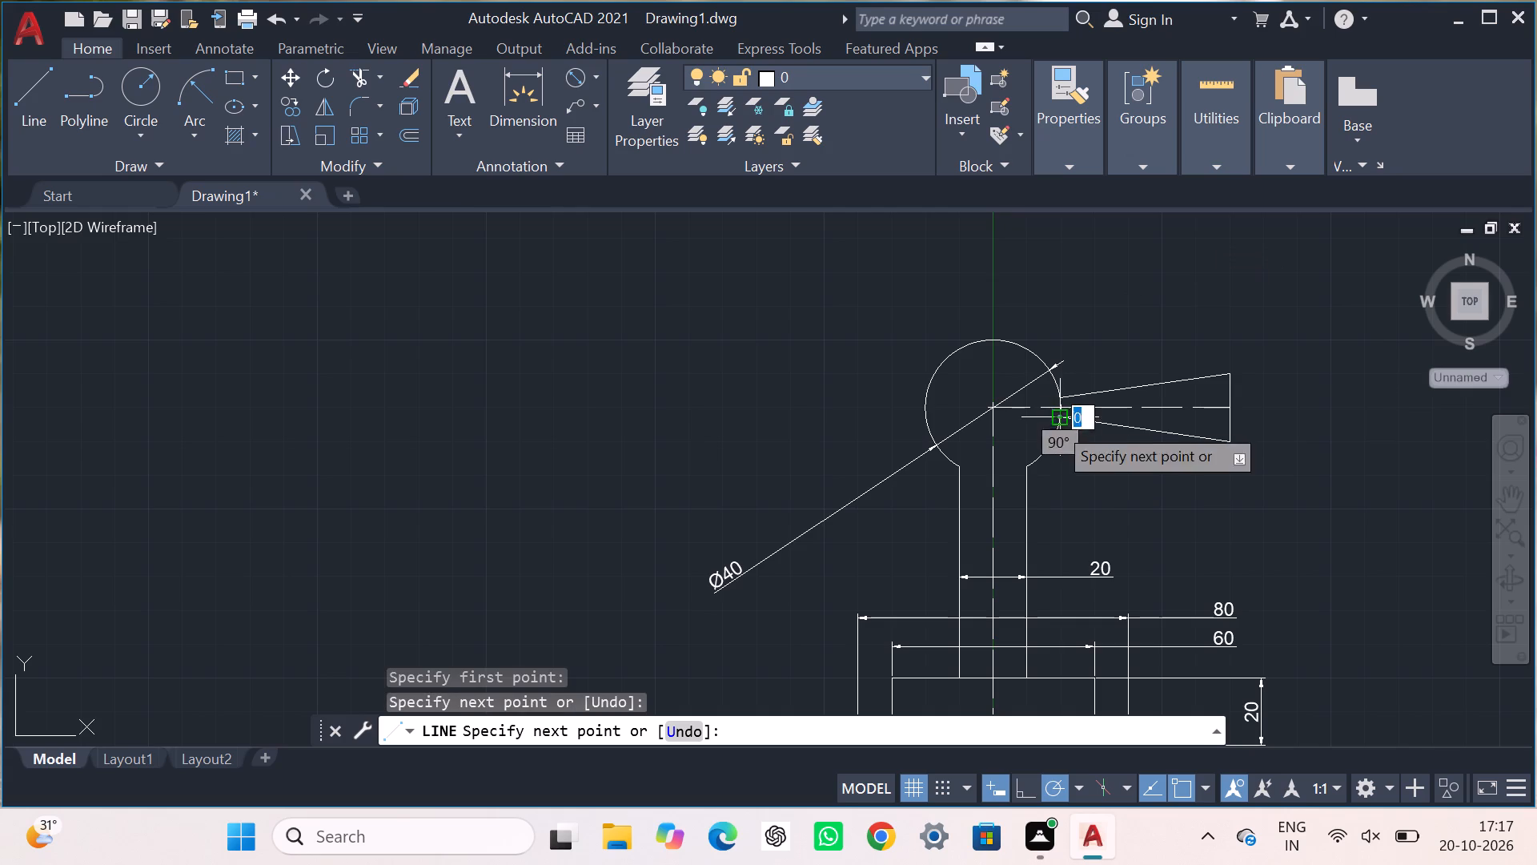
pyautogui.press('Escape')
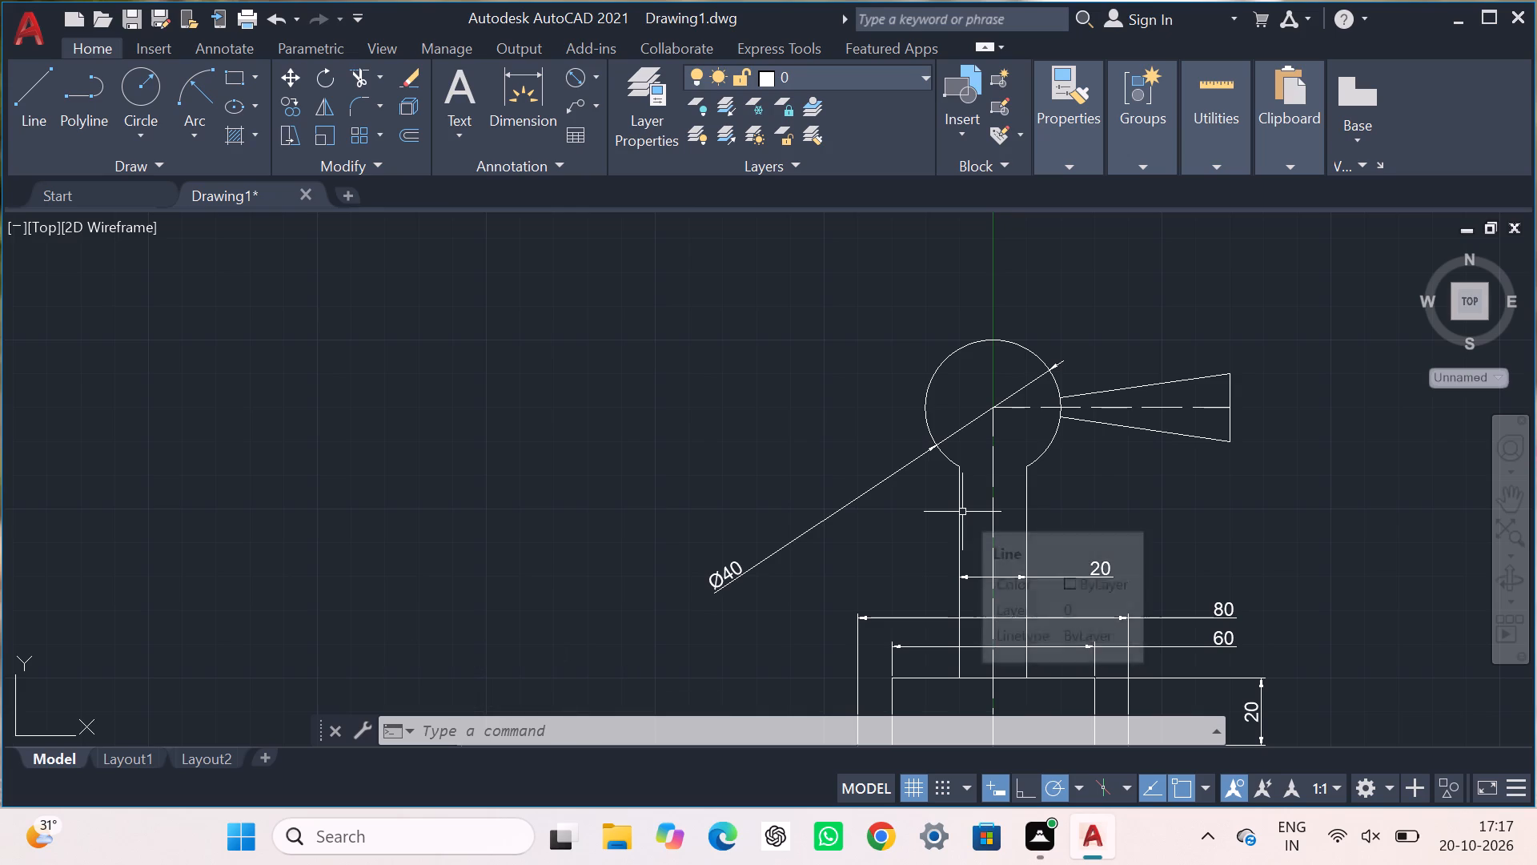
# Mirror the four handle outline lines about the vertical centre line through the knob's centre, keeping the source objects.
pyautogui.click(1168, 381)
pyautogui.click(1232, 420)
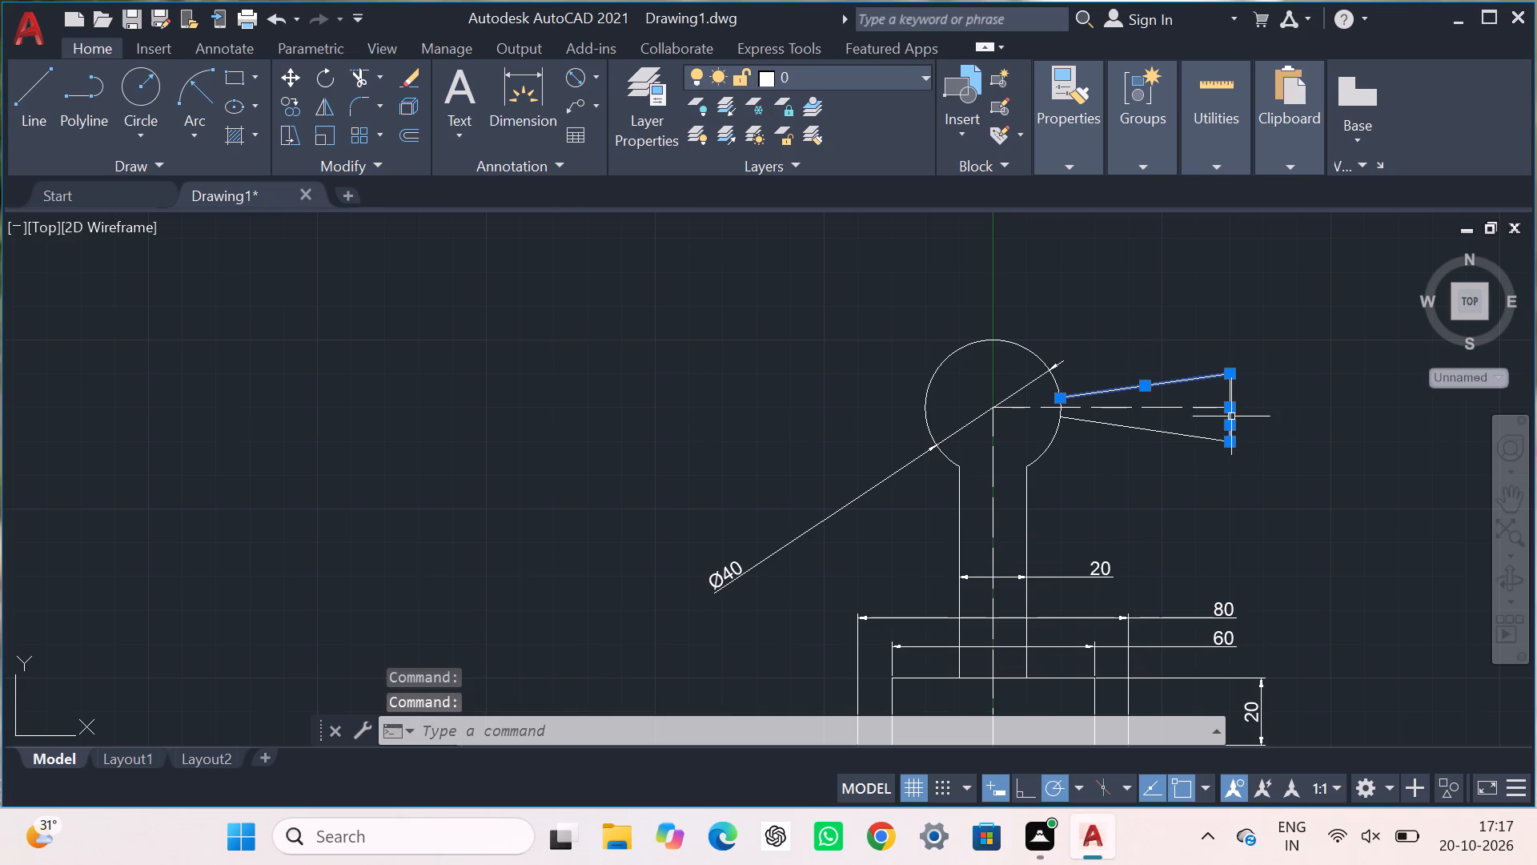
pyautogui.click(1231, 391)
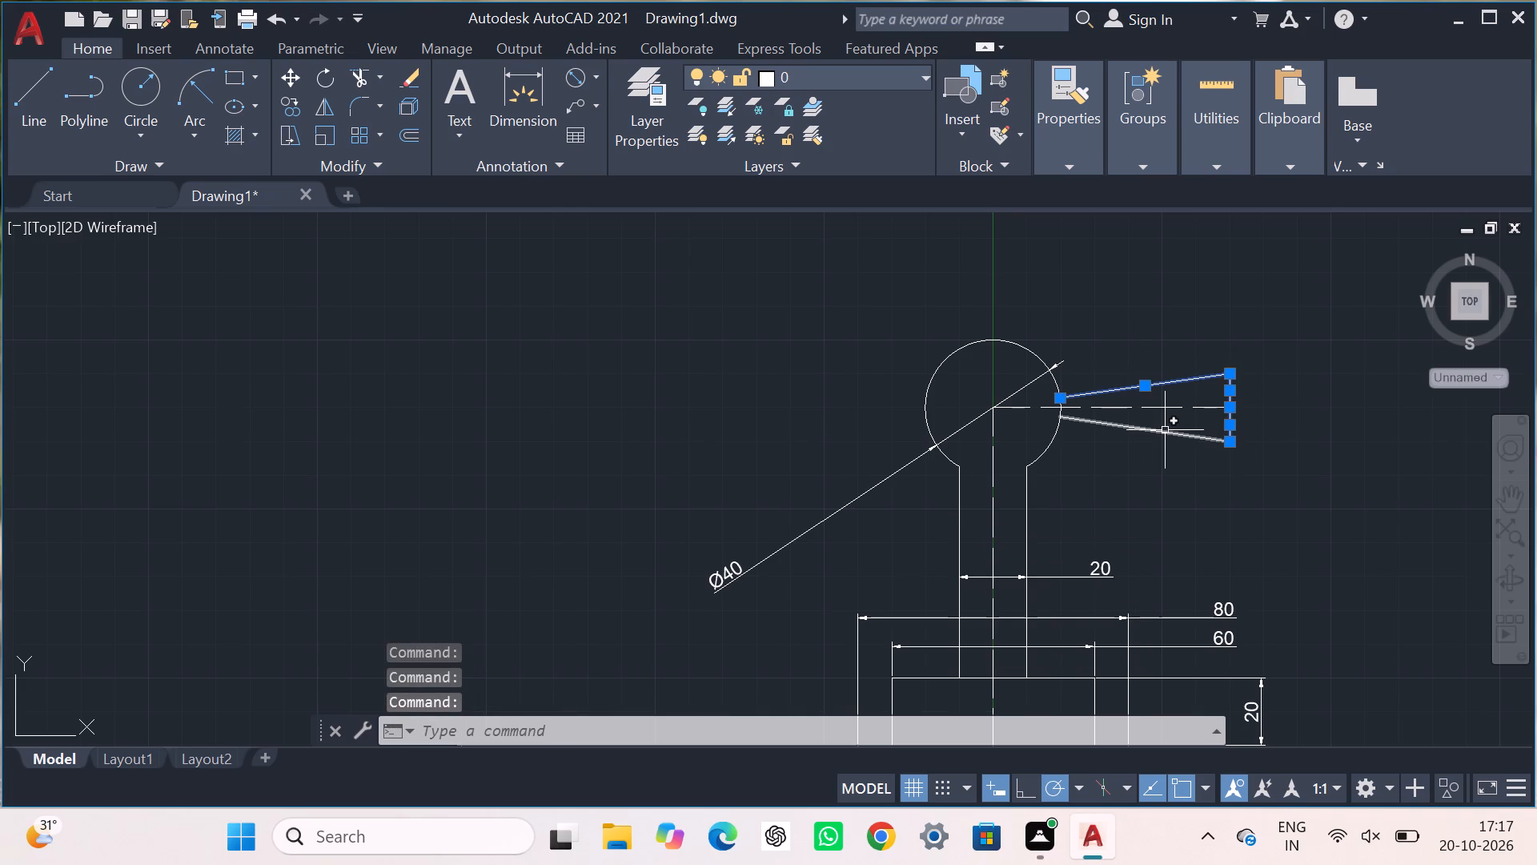
pyautogui.click(1166, 429)
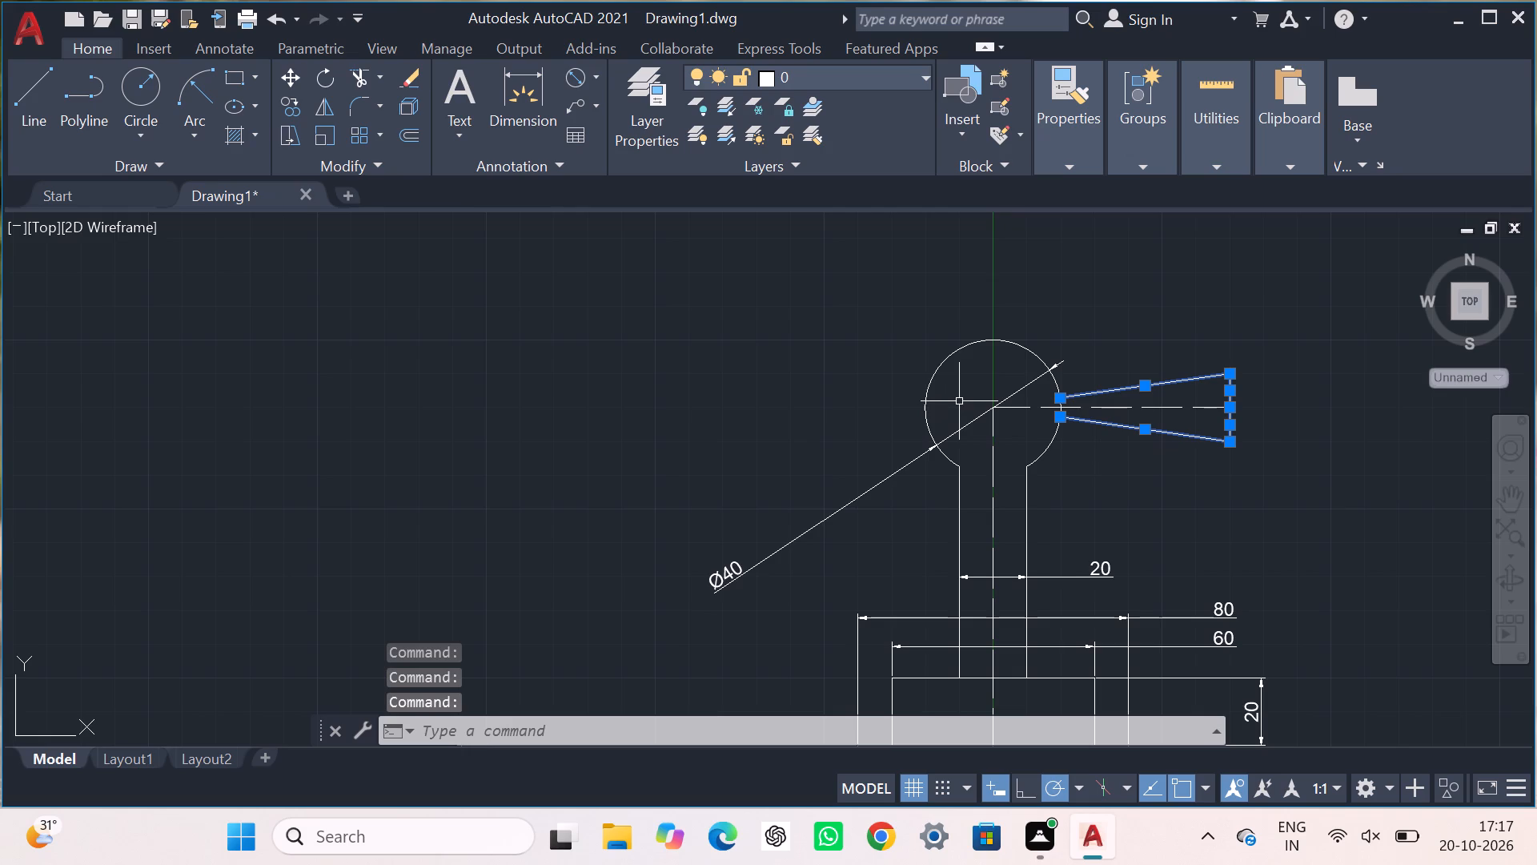
pyautogui.press('m')
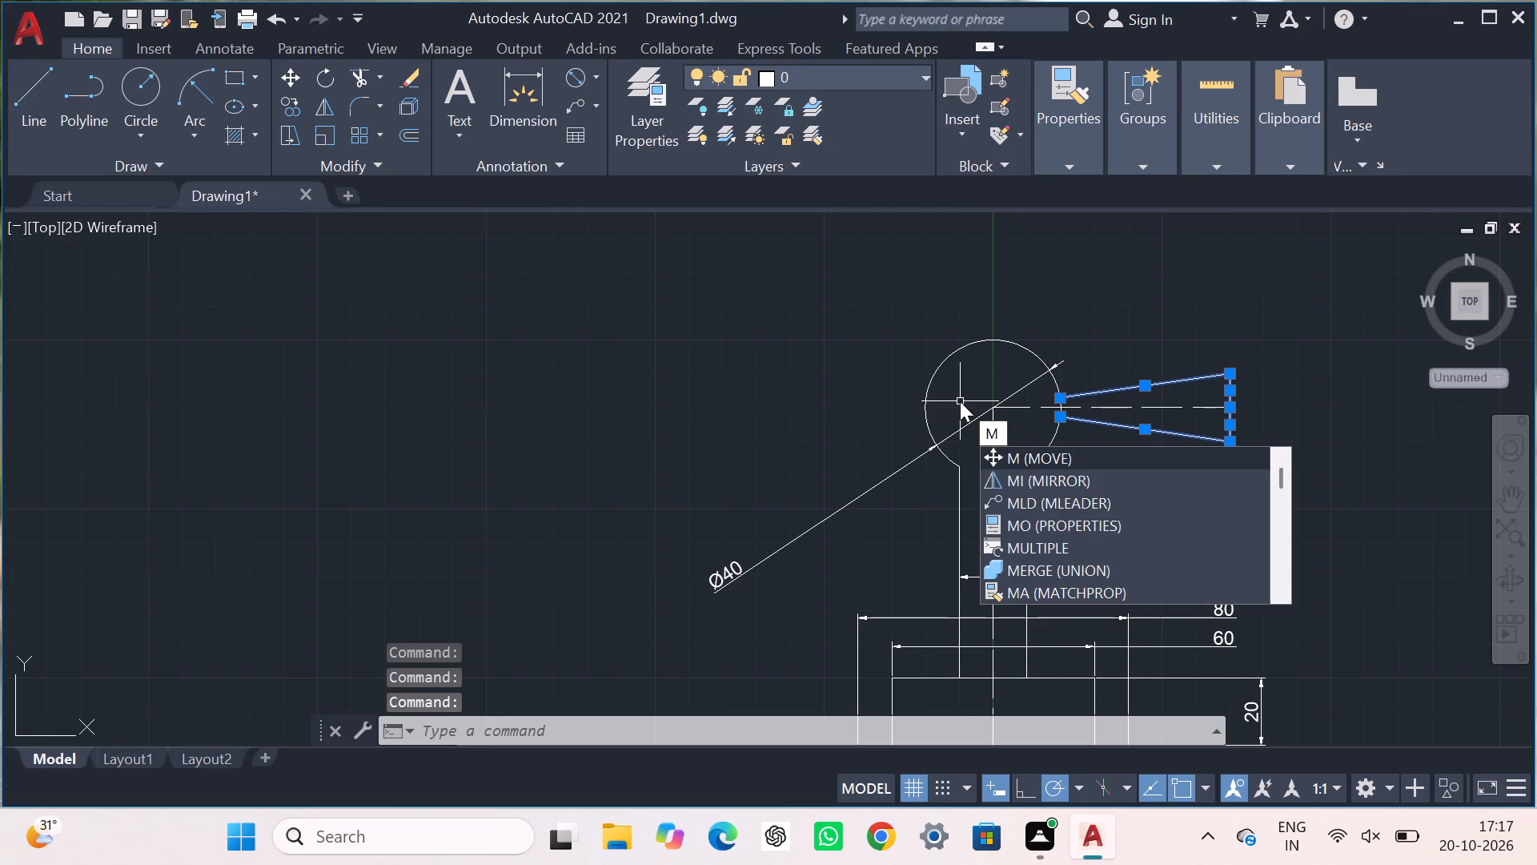
pyautogui.press('i')
pyautogui.press('Return')
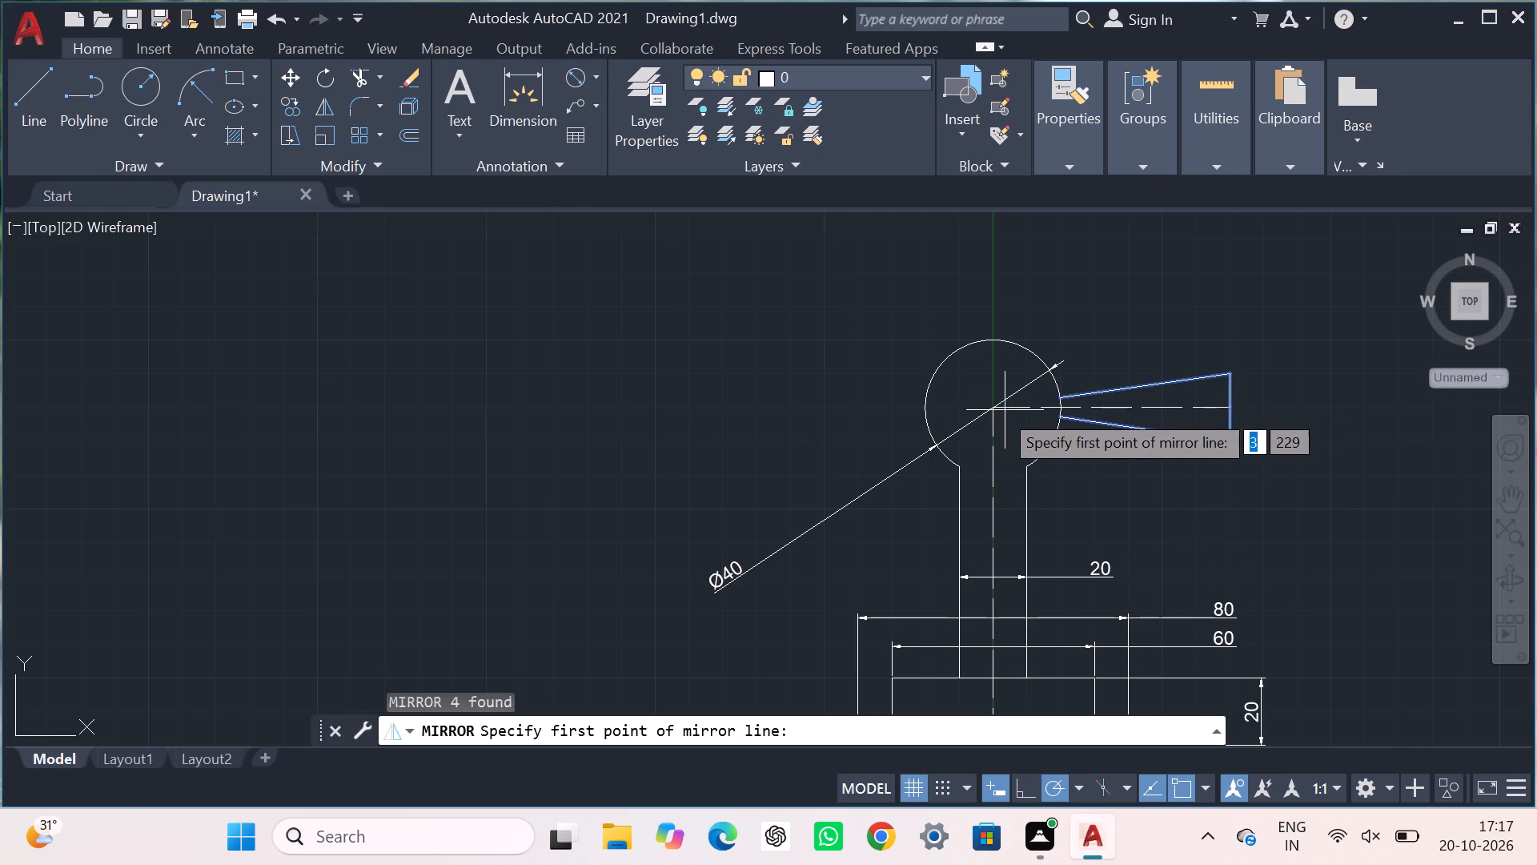
pyautogui.click(993, 412)
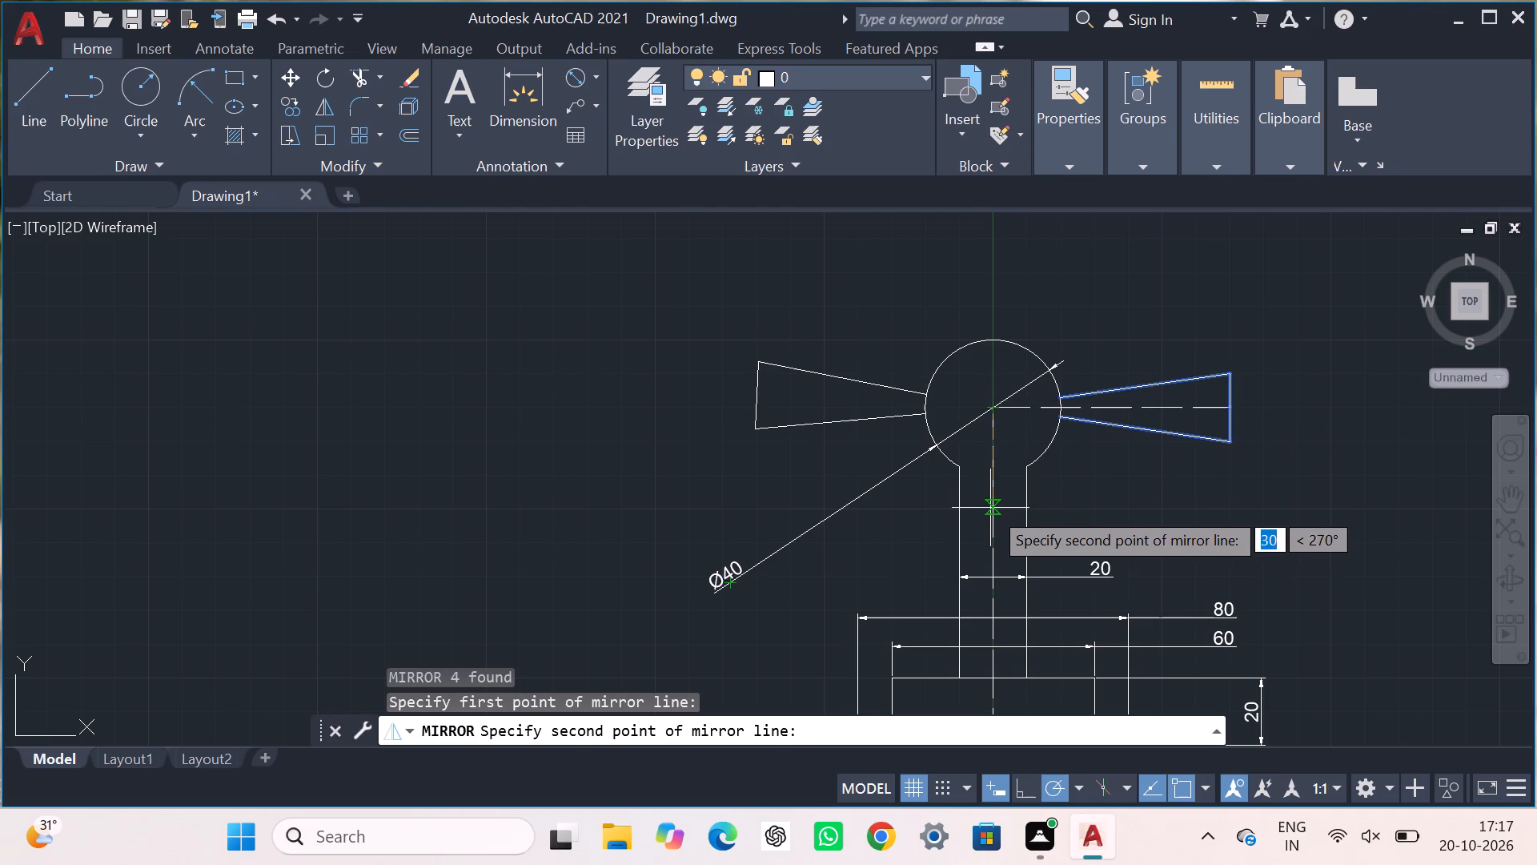
pyautogui.click(990, 508)
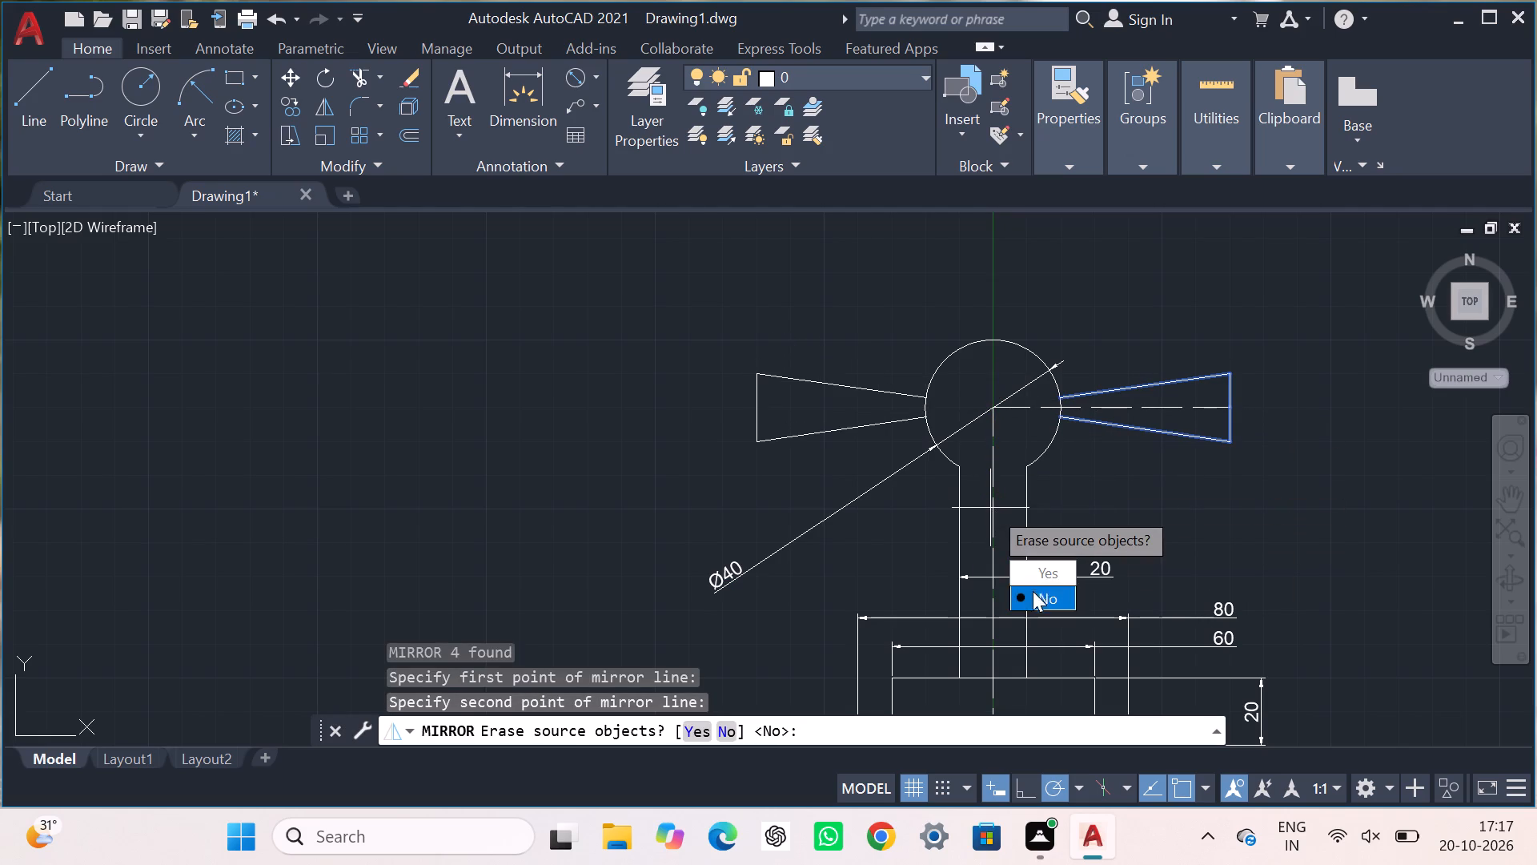
pyautogui.moveTo(1033, 591); pyautogui.dragTo(990, 508)
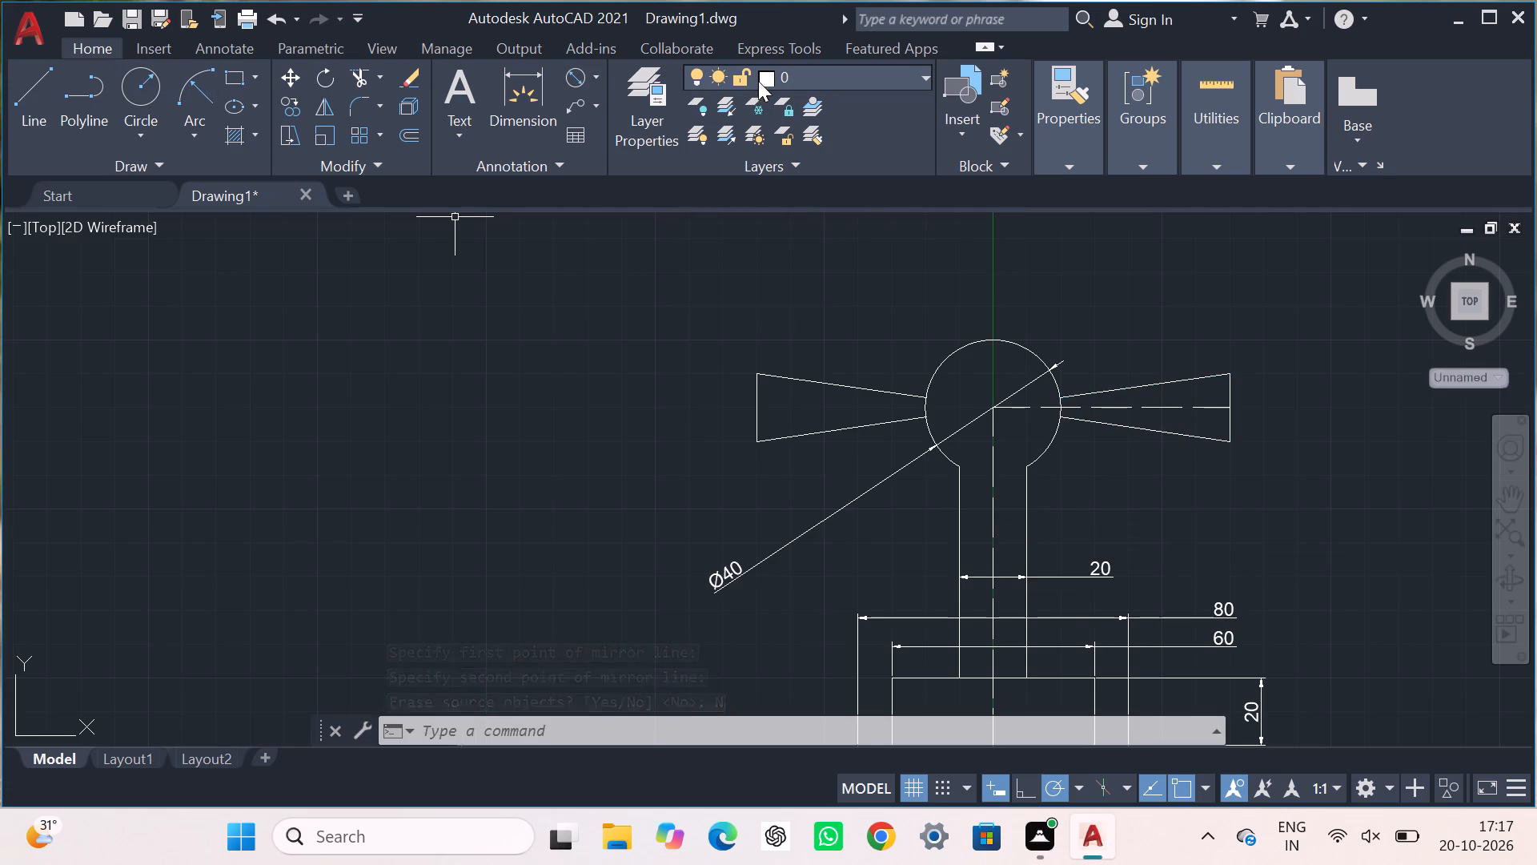
# Add a vertical linear dimension from the knob's centre to the collar's top edge, placed left of the handle.
pyautogui.click(592, 71)
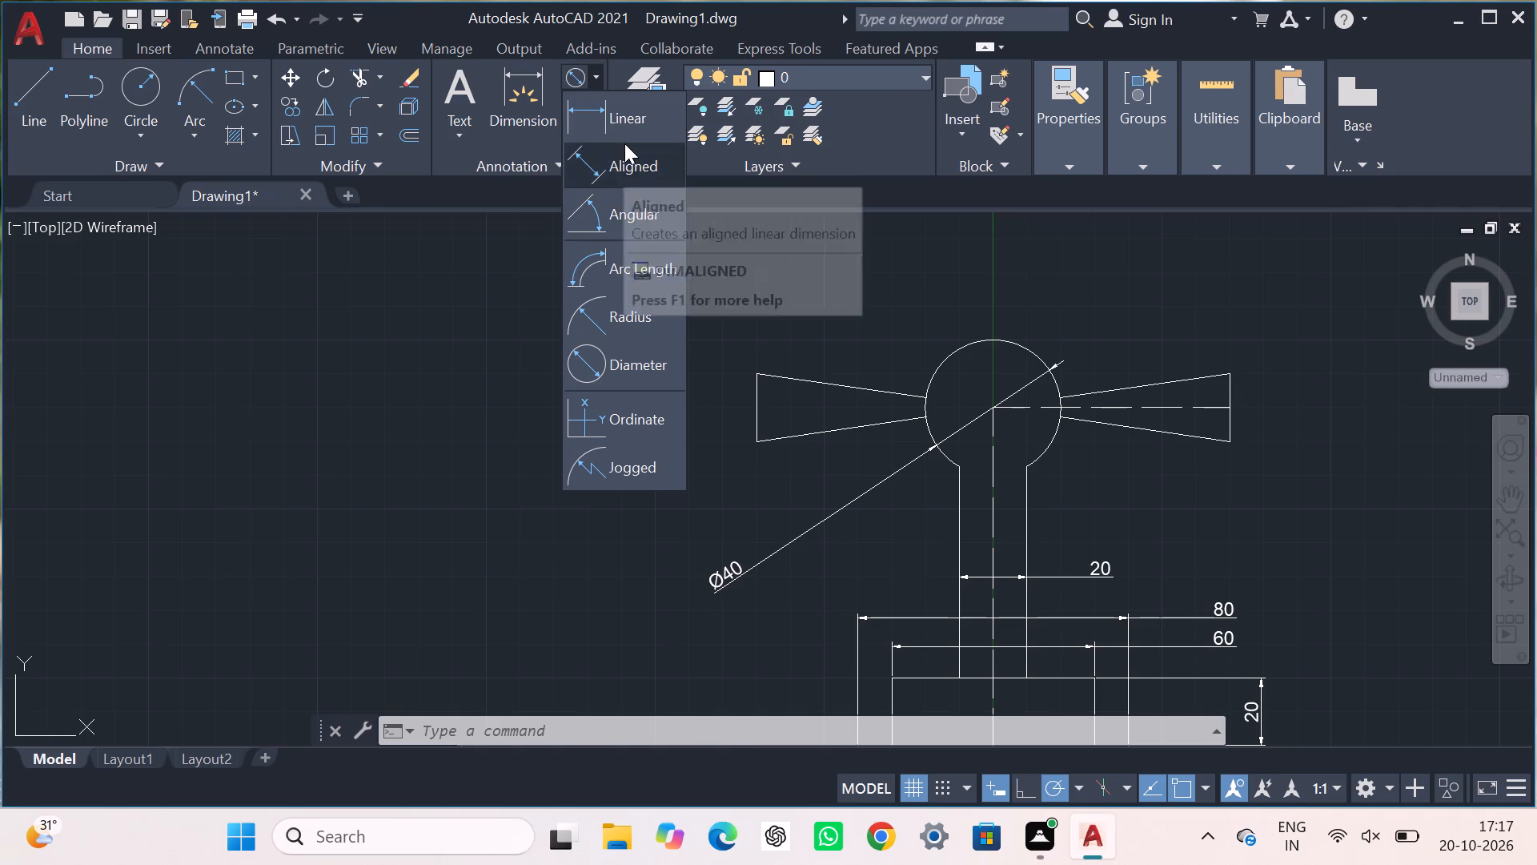
pyautogui.click(626, 137)
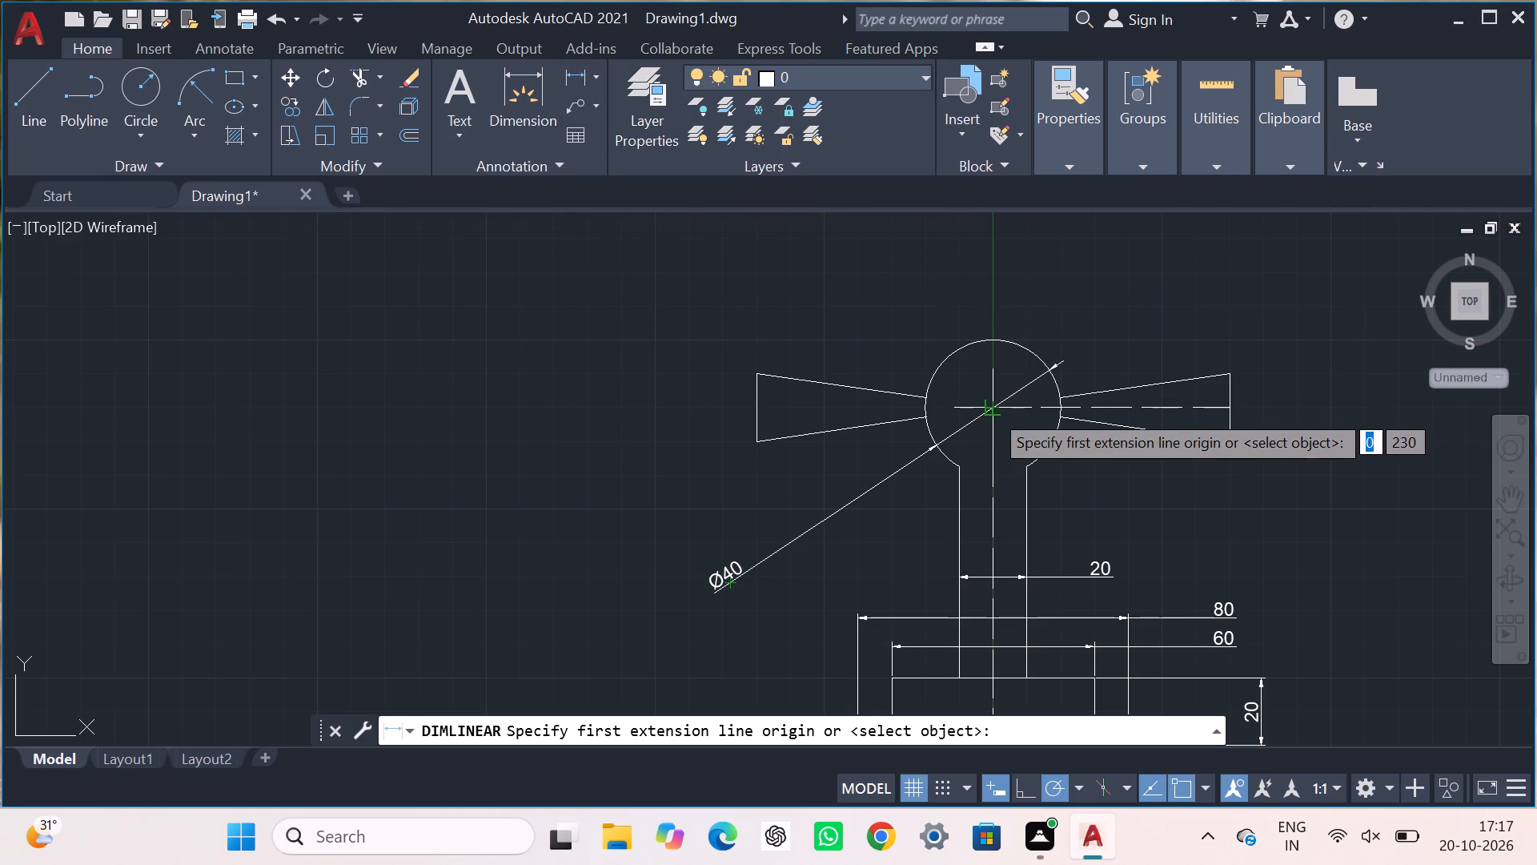
pyautogui.click(991, 410)
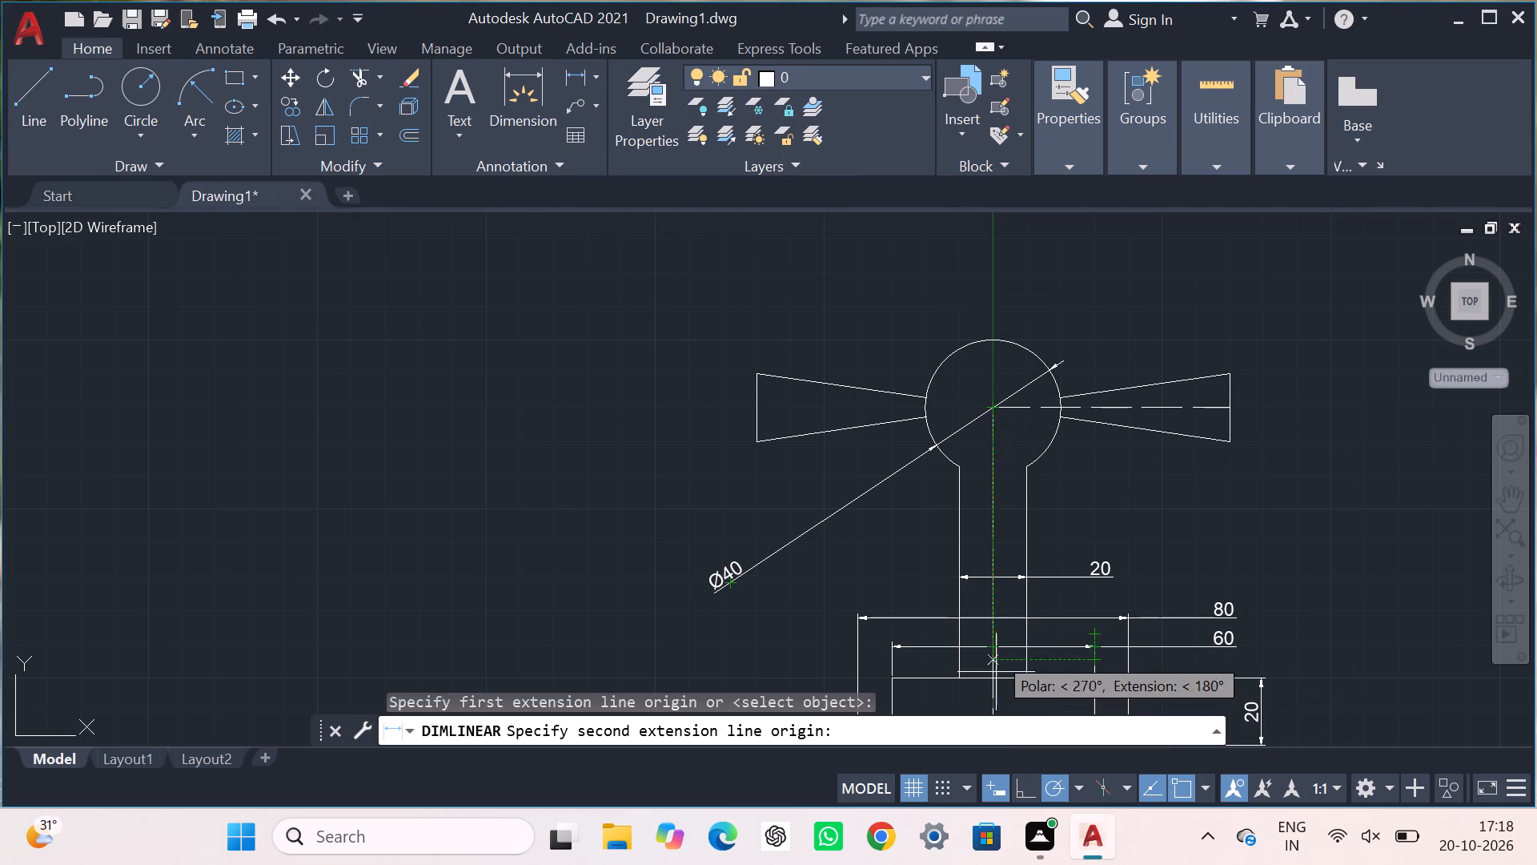
pyautogui.click(995, 676)
pyautogui.scroll(-2, 674, 554)
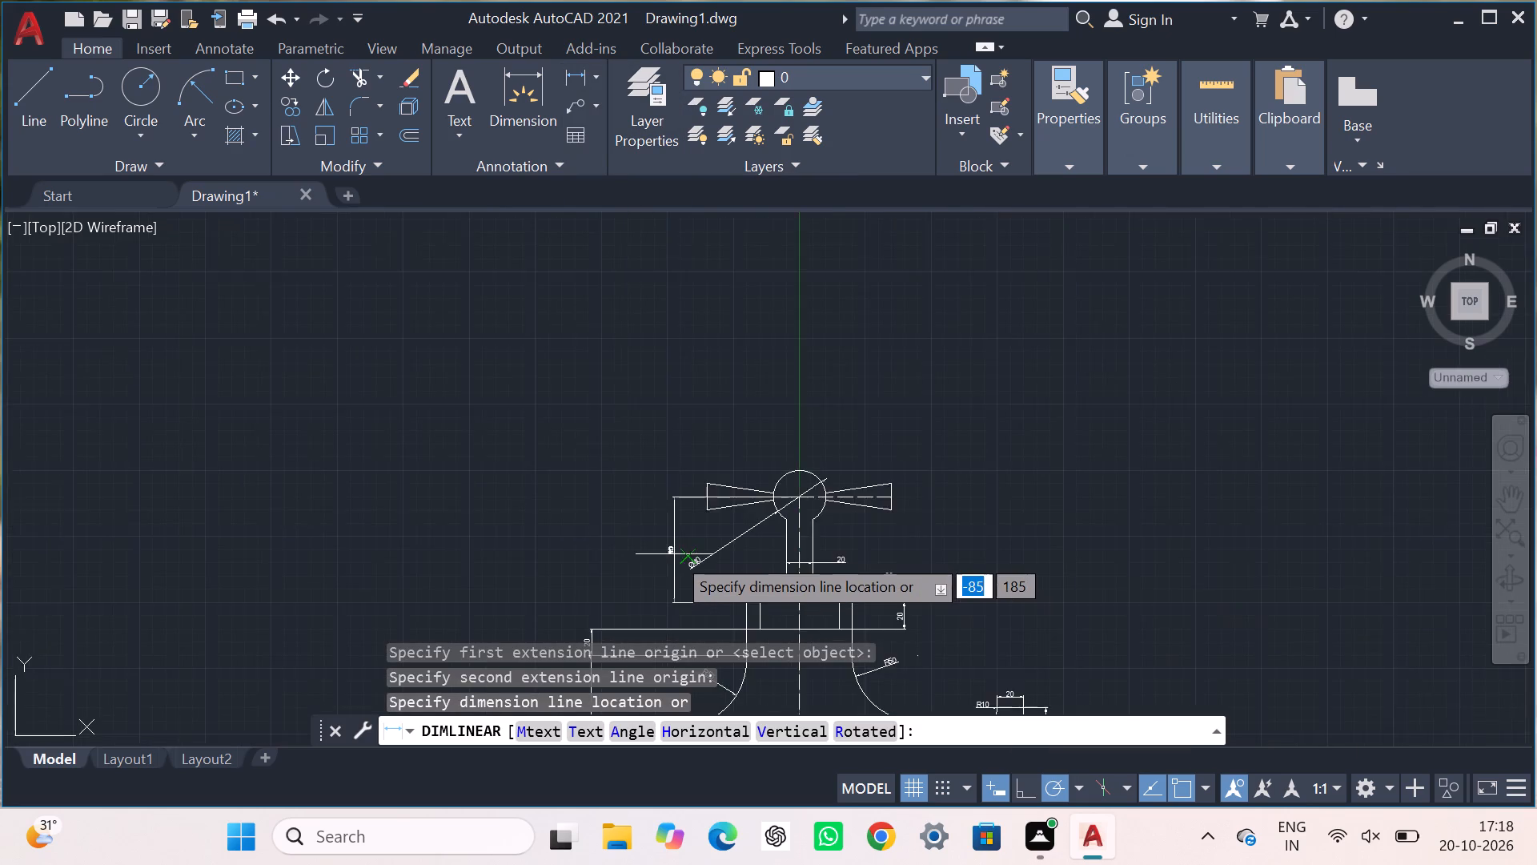
pyautogui.scroll(-2, 674, 554)
pyautogui.click(642, 552)
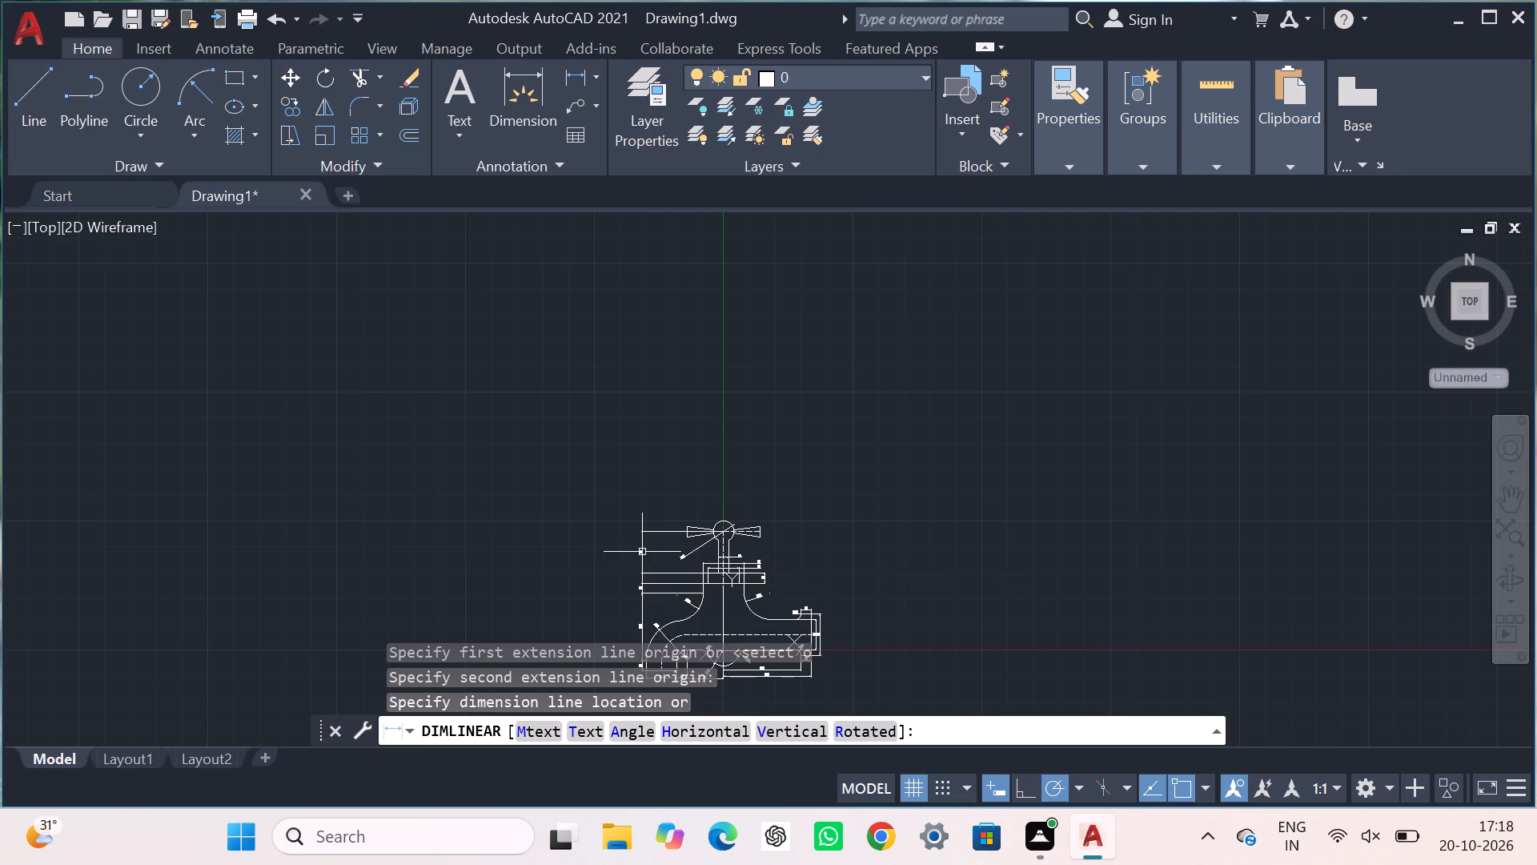
pyautogui.press('Escape')
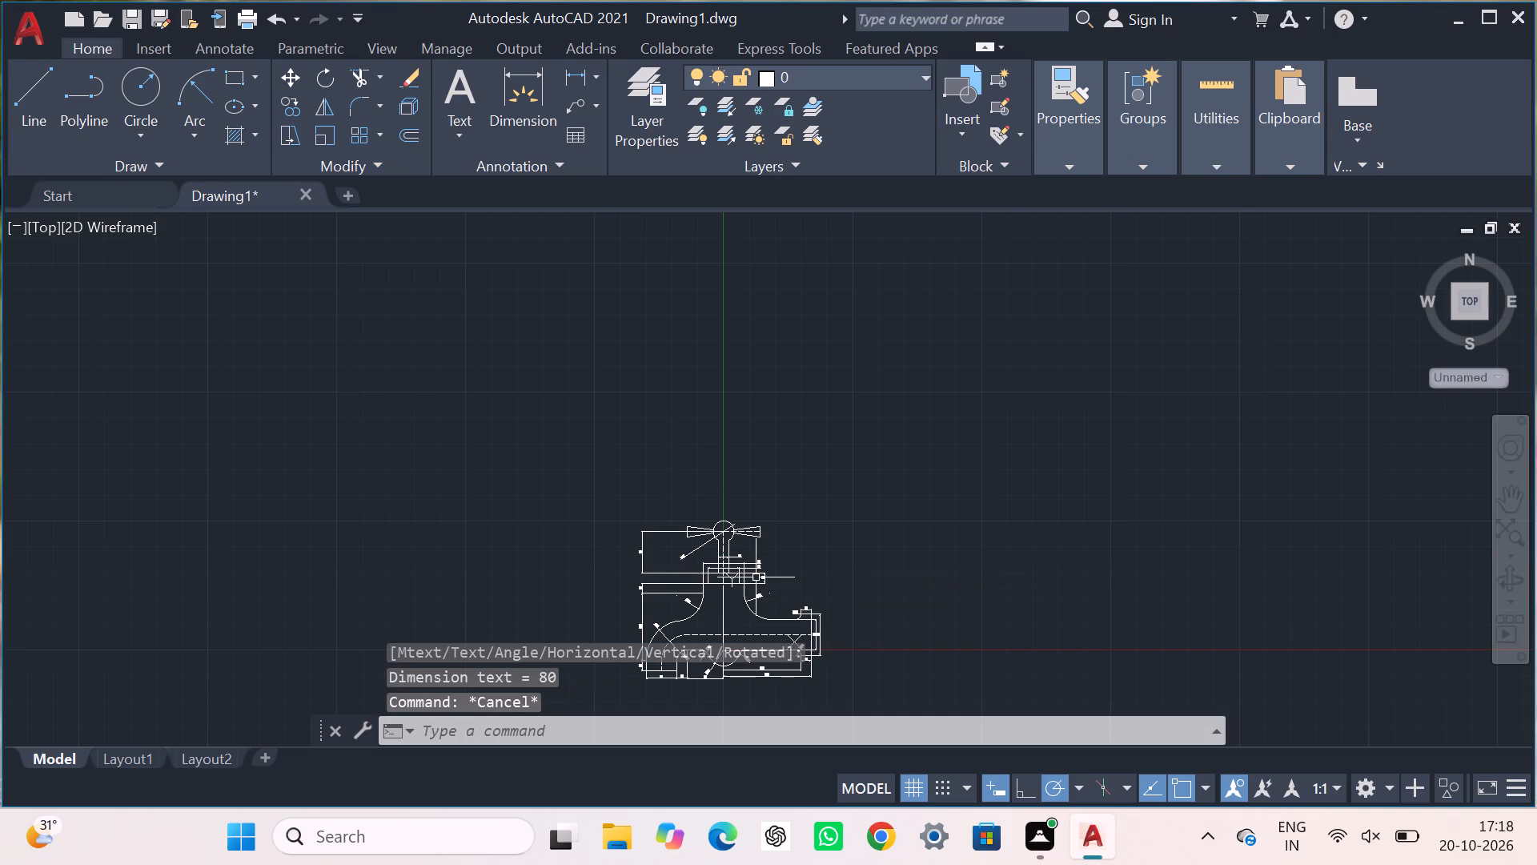
# Add a horizontal linear dimension across the full handle width between its two outer ends, placed above the knob.
pyautogui.scroll(3, 755, 579)
pyautogui.scroll(1, 693, 432)
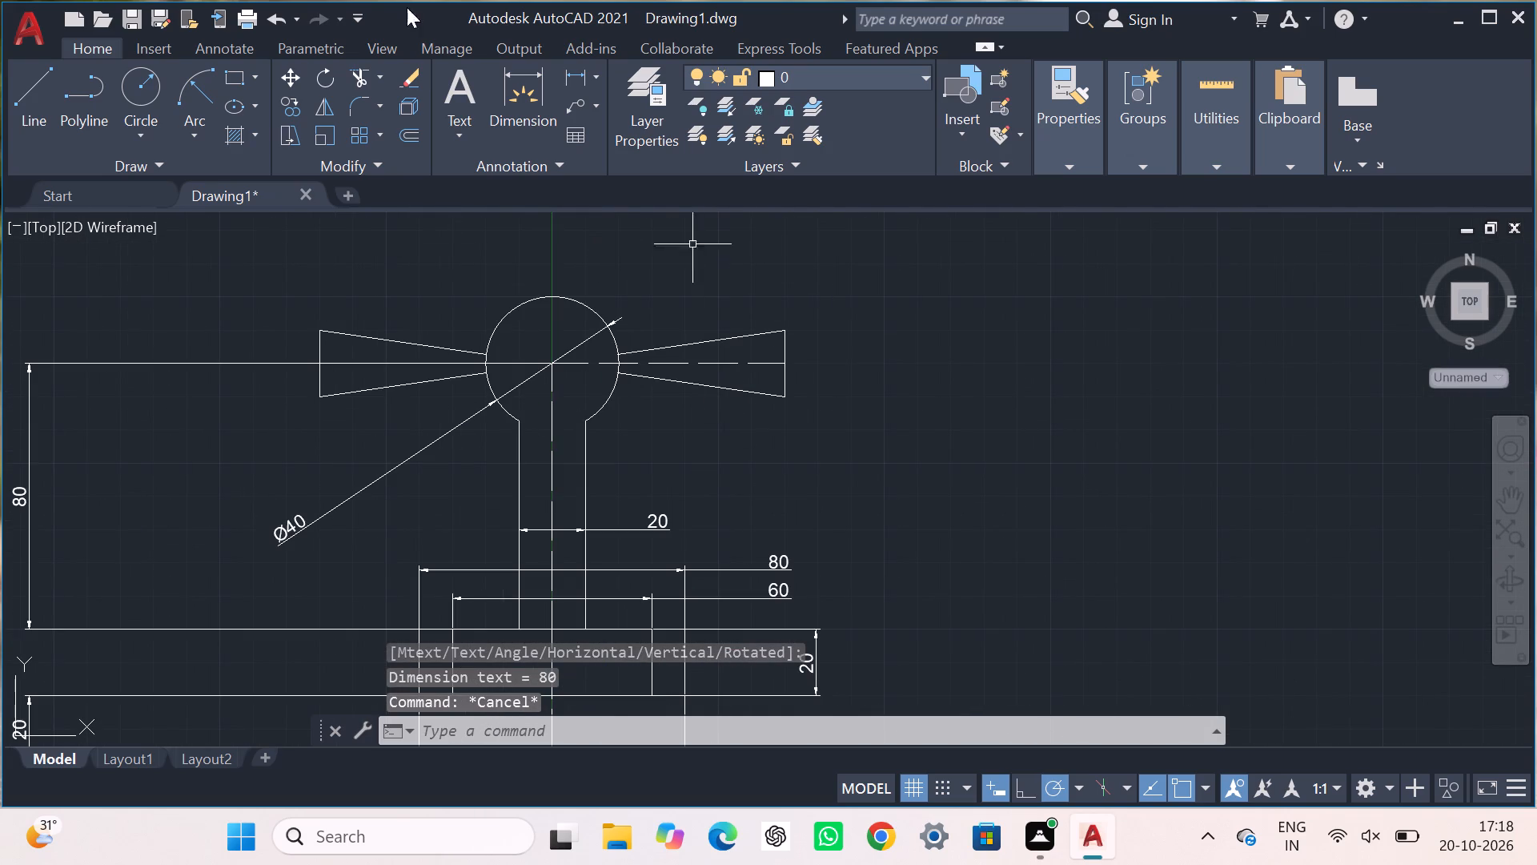
pyautogui.click(568, 81)
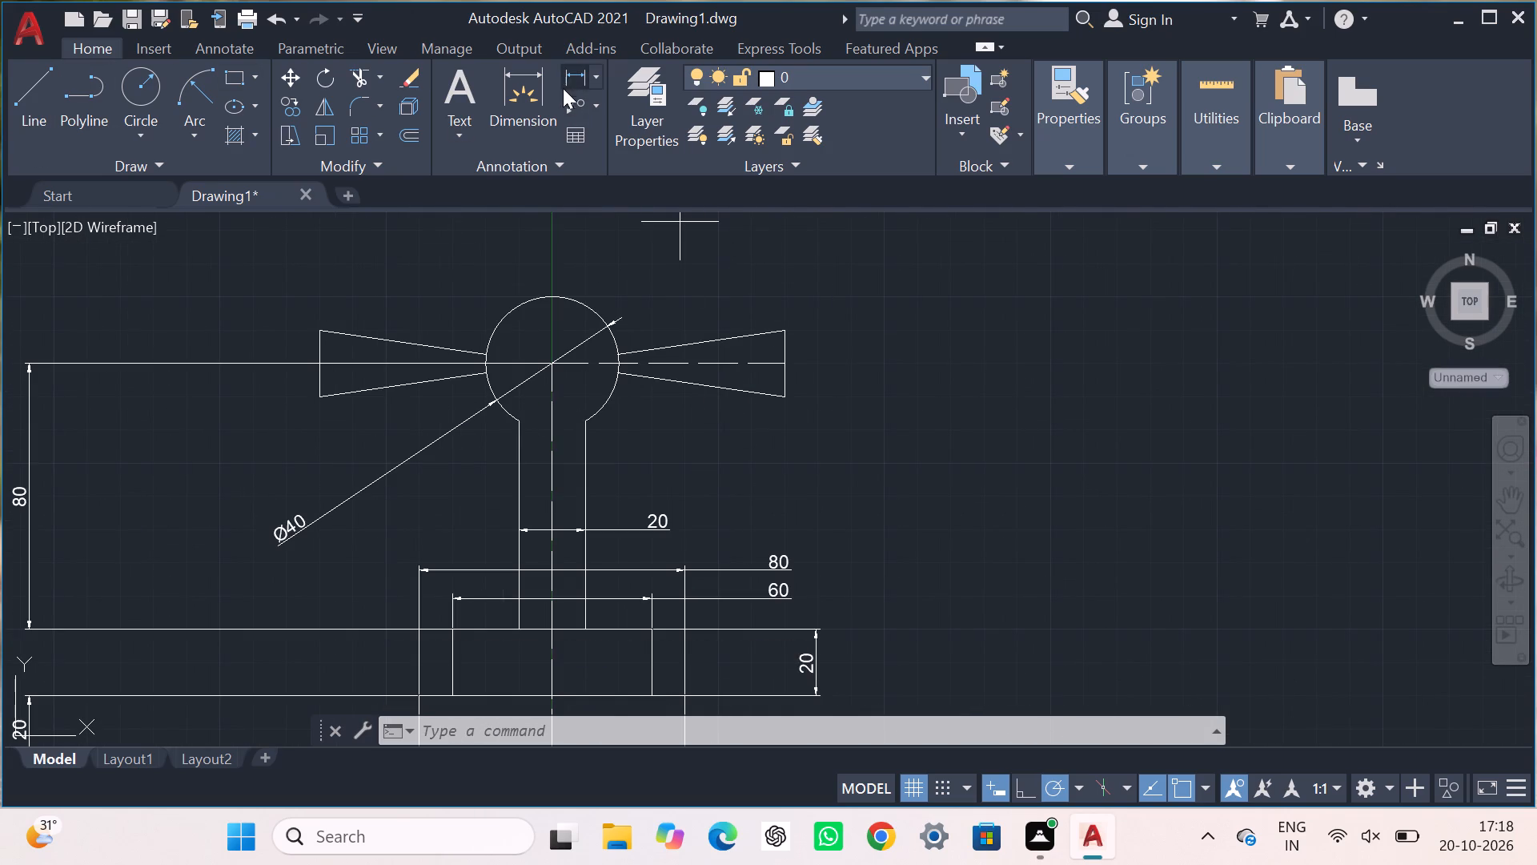
pyautogui.click(320, 369)
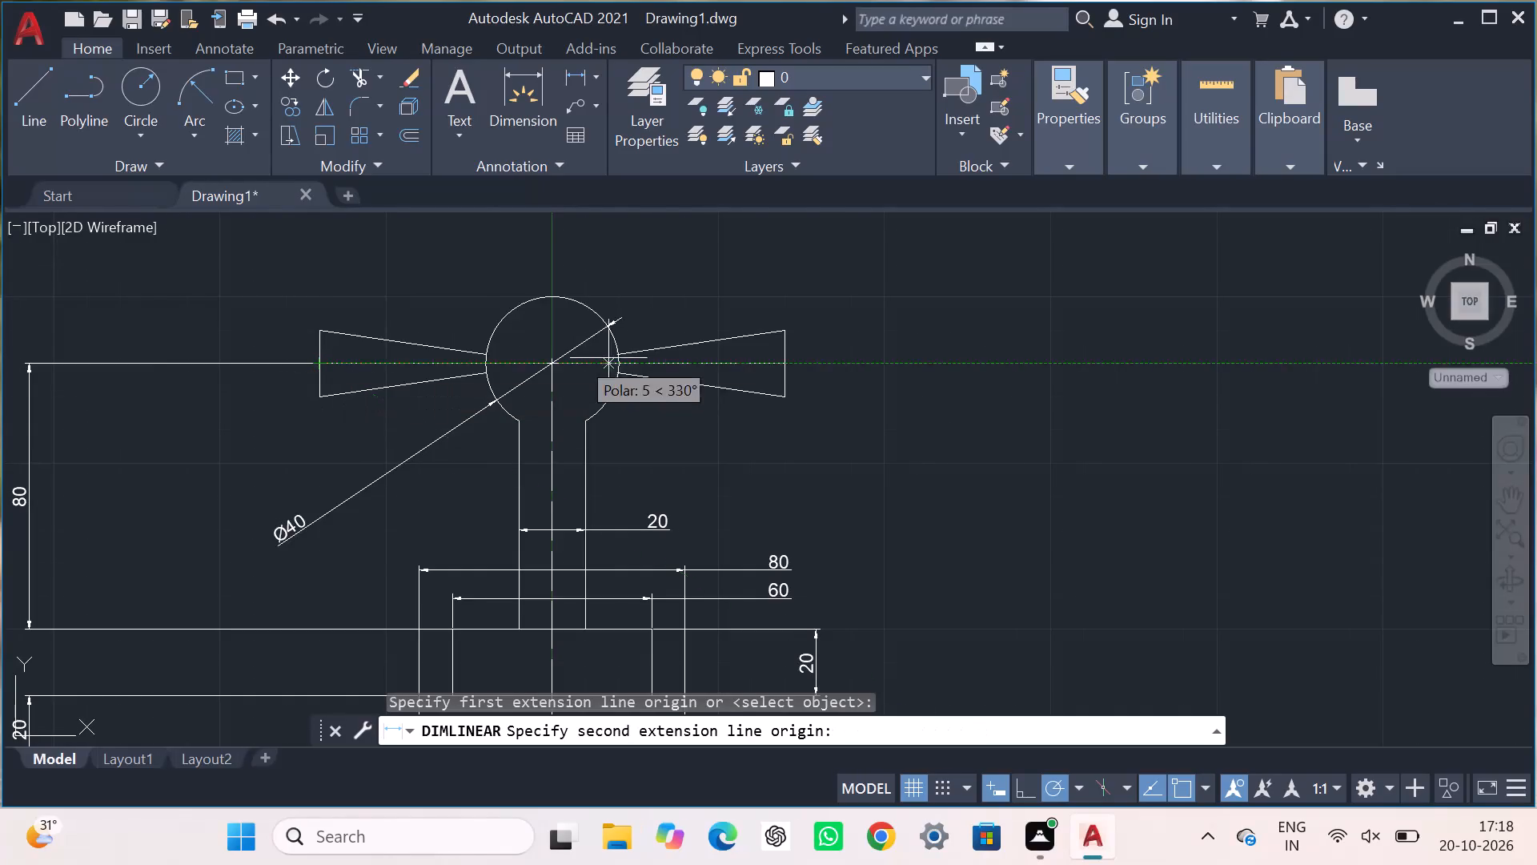
pyautogui.moveTo(787, 364); pyautogui.dragTo(772, 356)
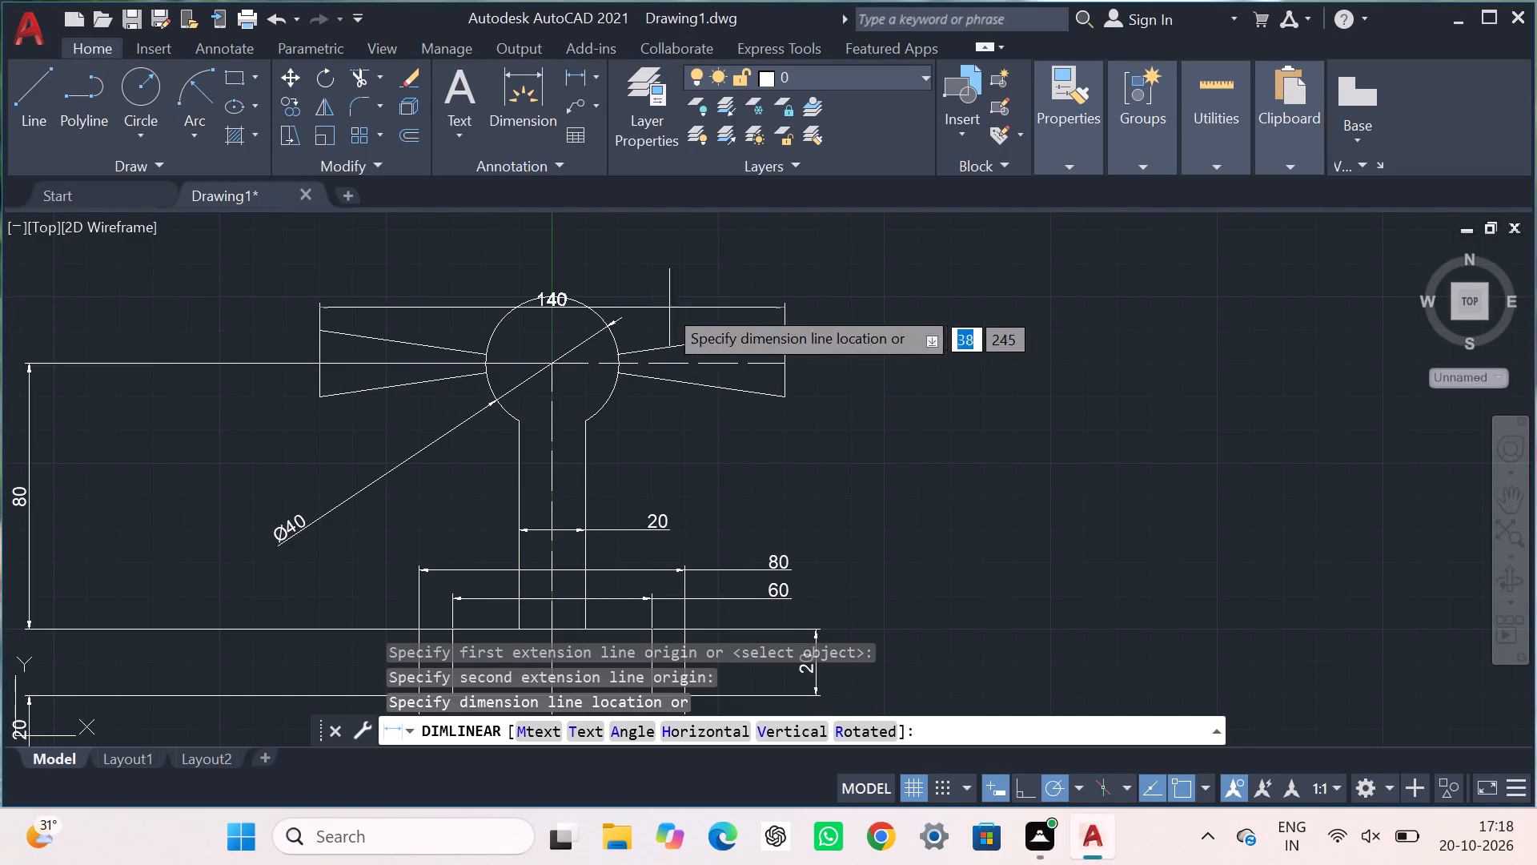
pyautogui.click(584, 251)
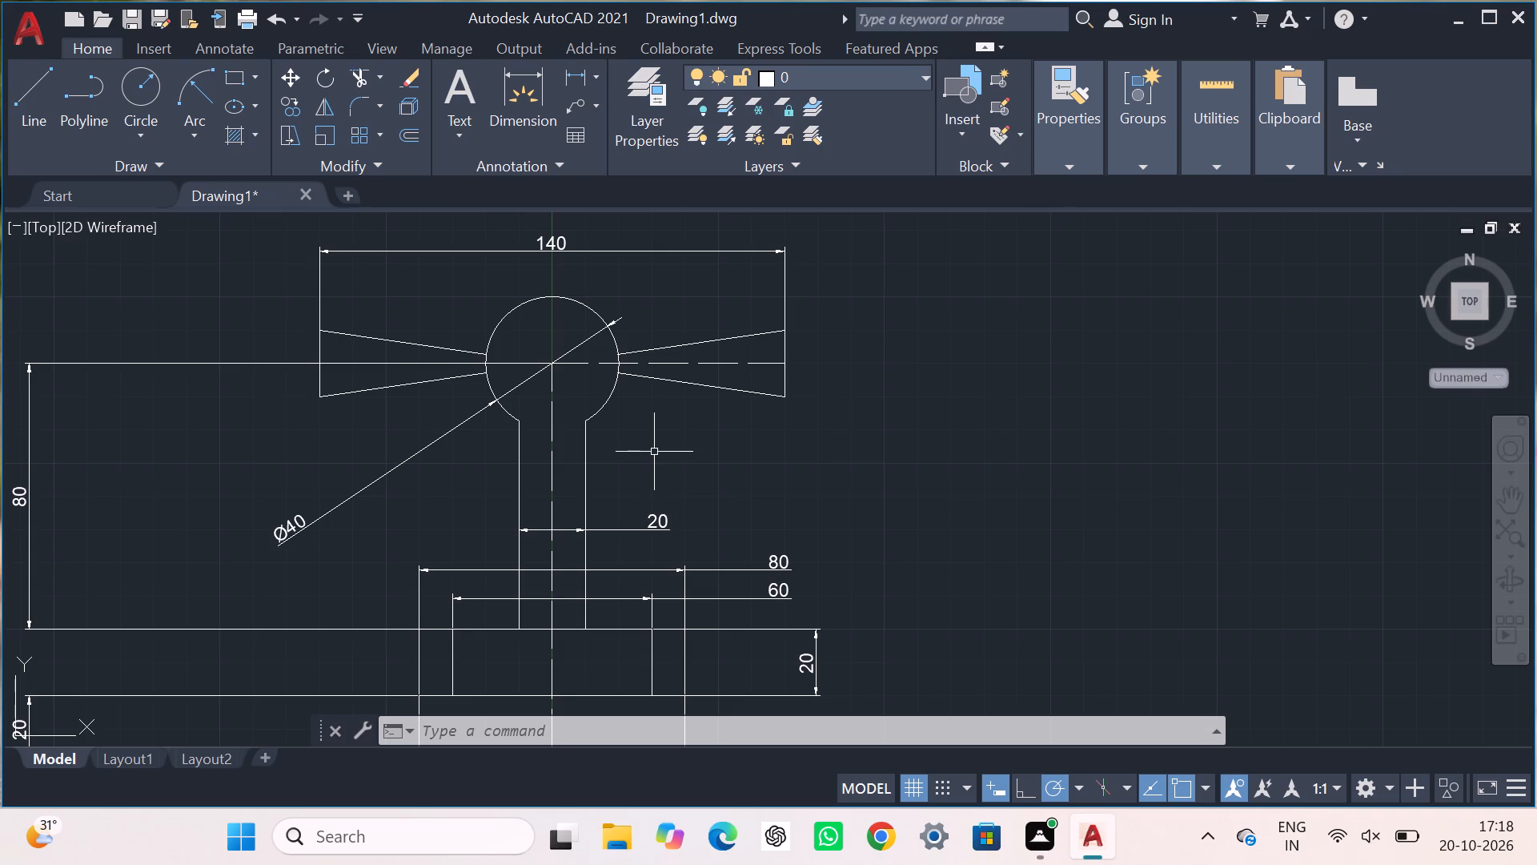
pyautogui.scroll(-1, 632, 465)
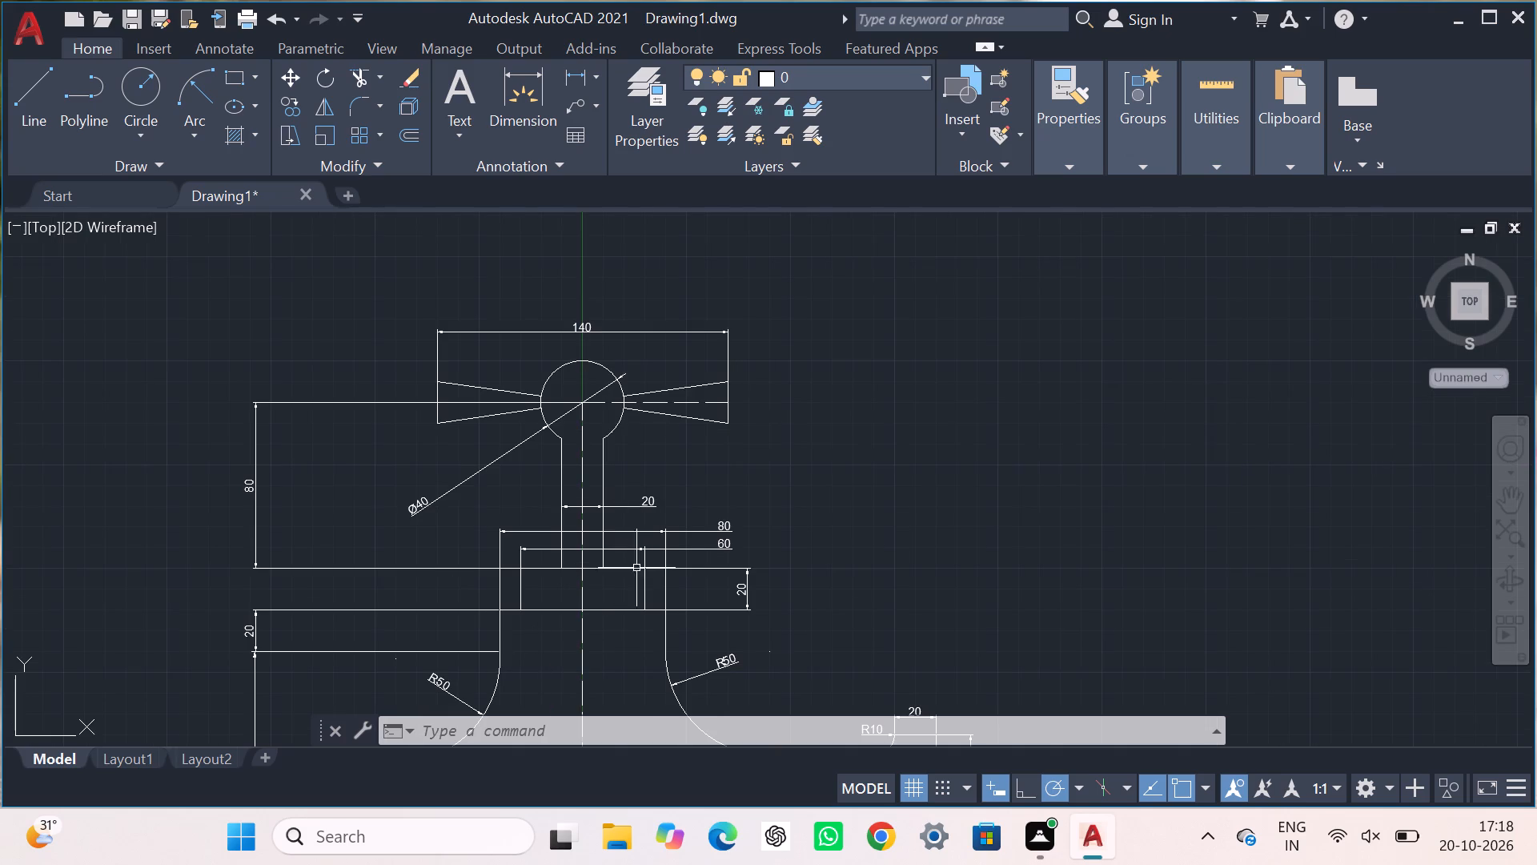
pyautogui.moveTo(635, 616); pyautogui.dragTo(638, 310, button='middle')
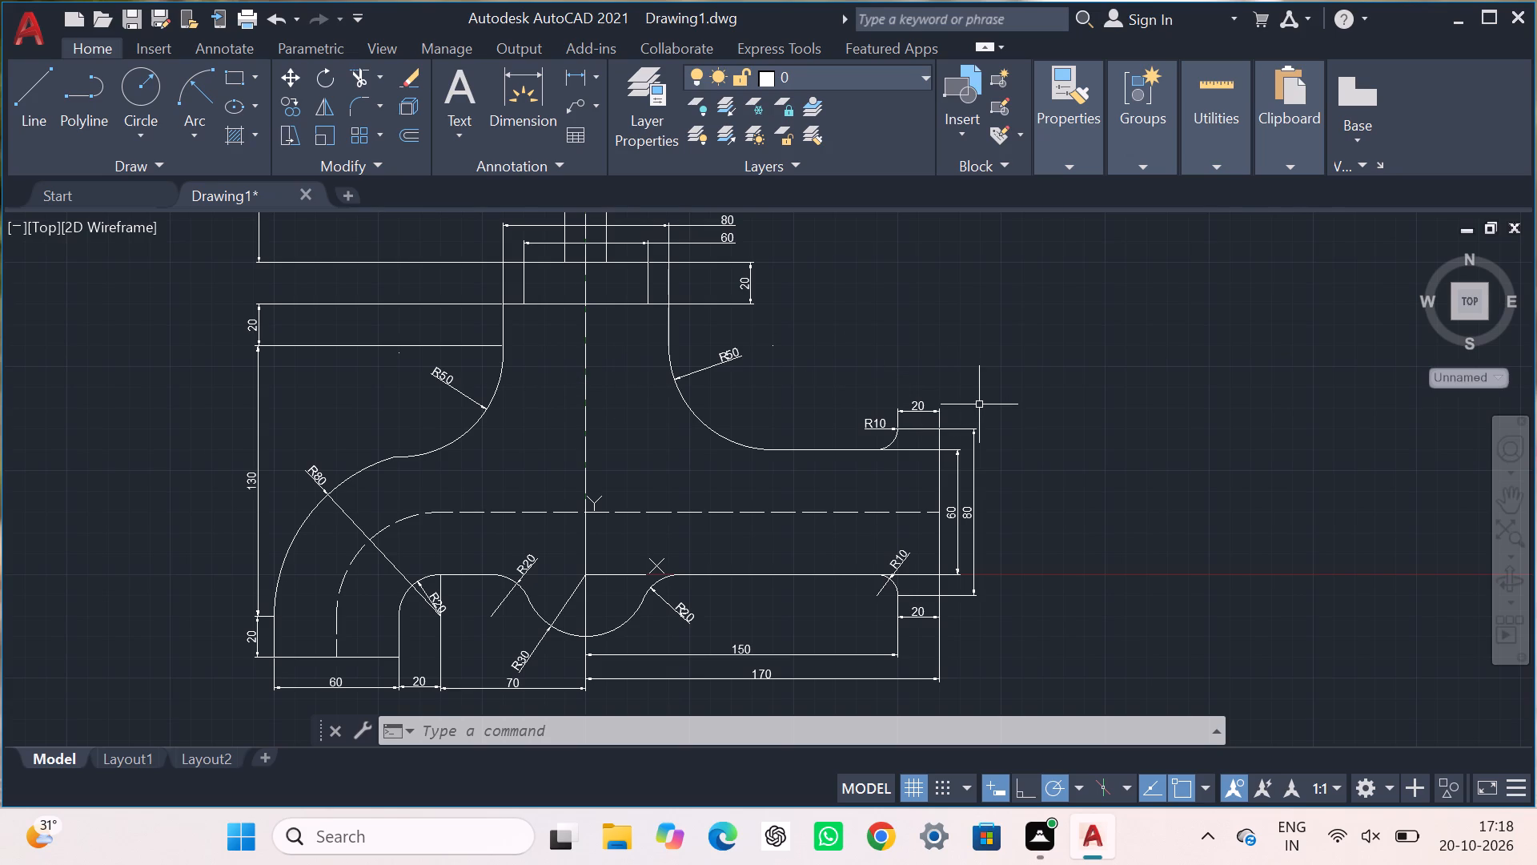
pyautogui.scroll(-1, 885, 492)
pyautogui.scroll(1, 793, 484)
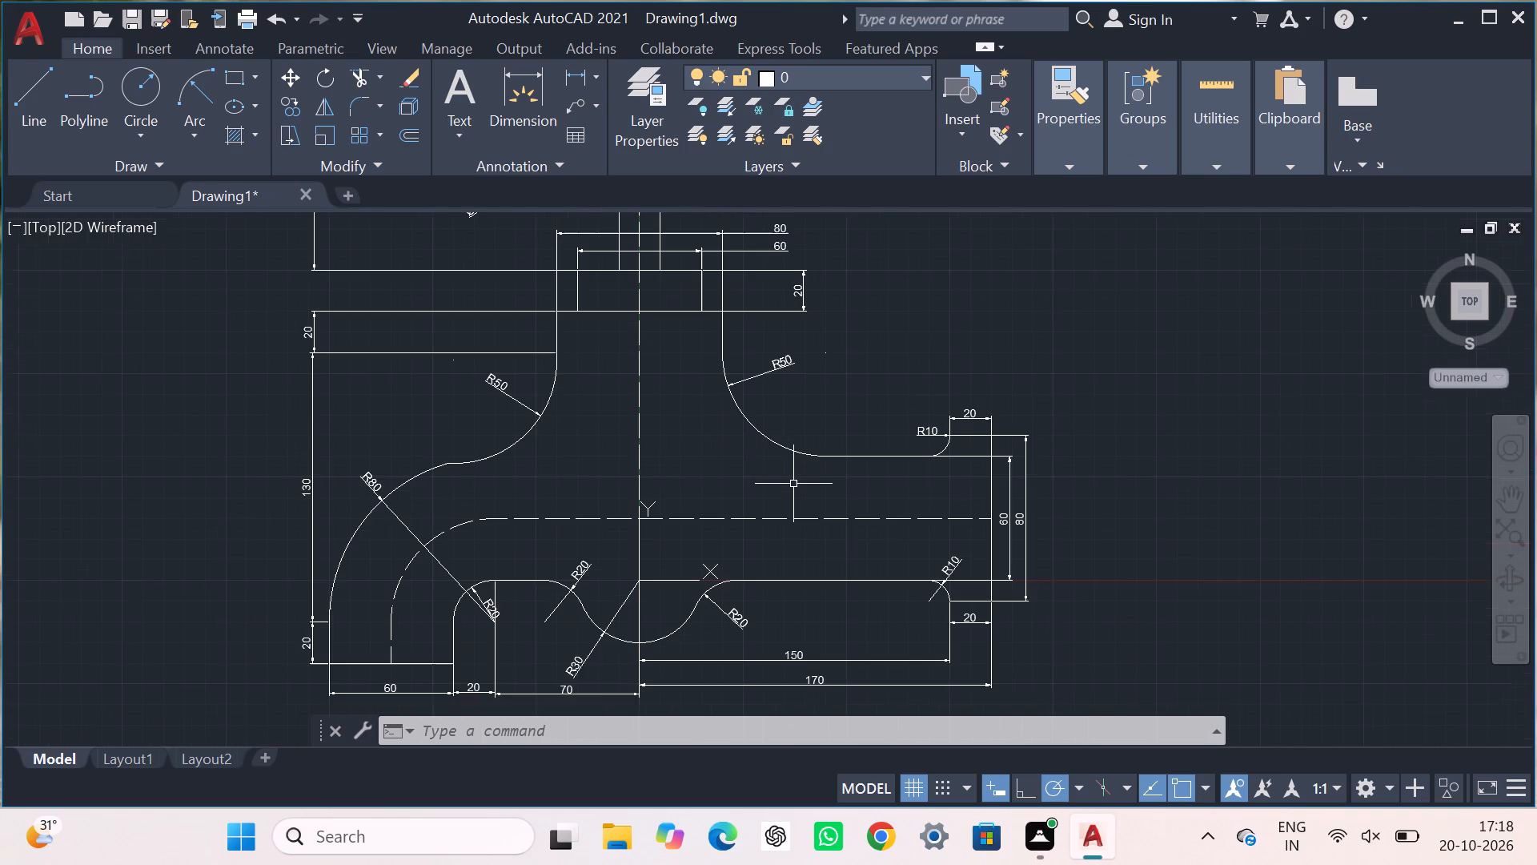
# Add a vertical linear dimension across the right handle's outer end line, placed just right of the handle.
pyautogui.moveTo(793, 485); pyautogui.dragTo(793, 510, button='middle')
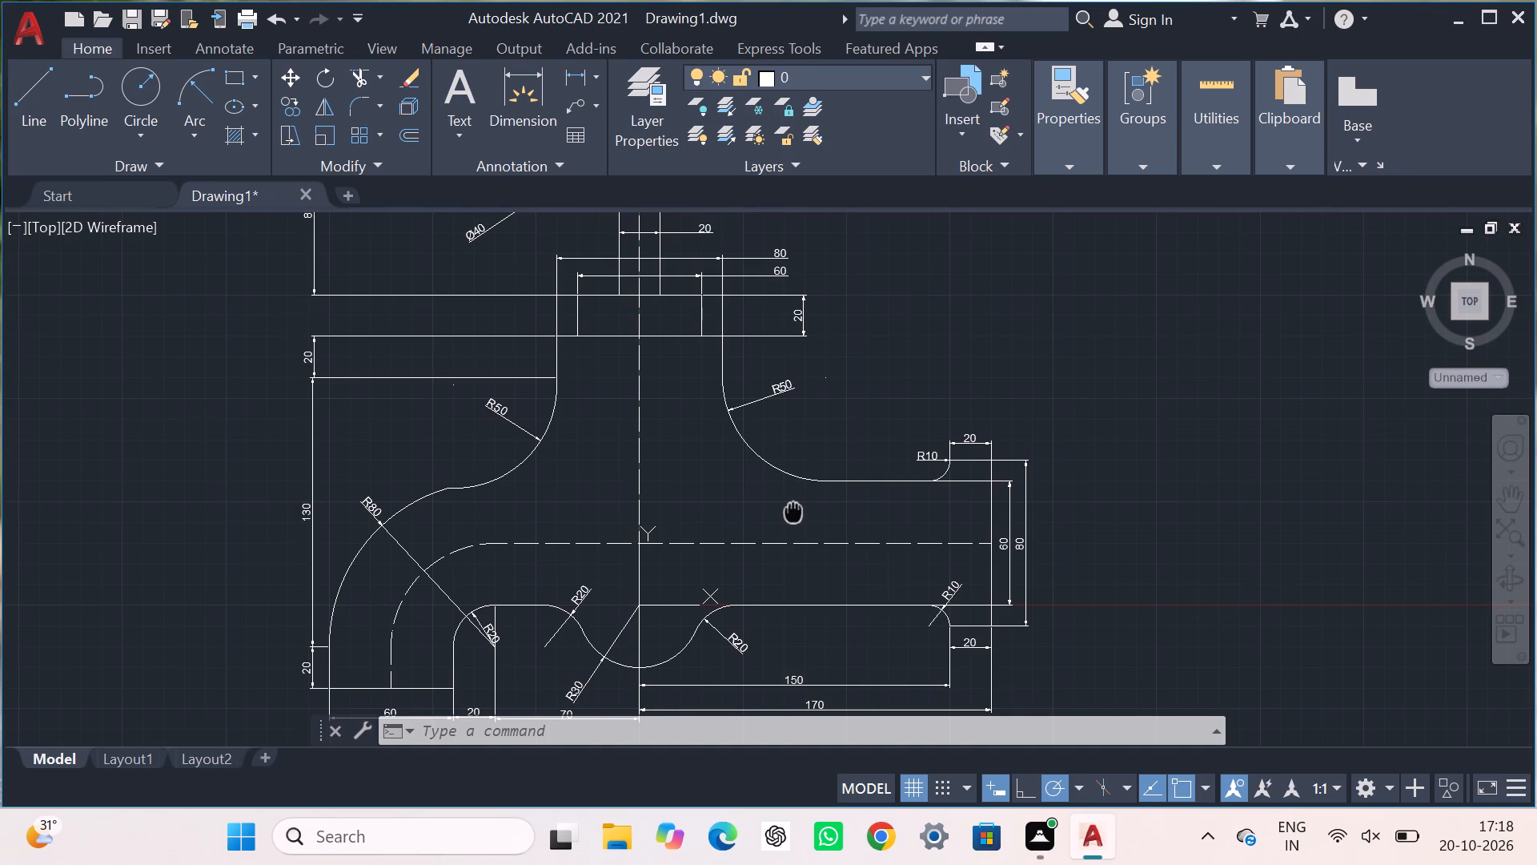
pyautogui.moveTo(793, 510); pyautogui.dragTo(781, 634, button='middle')
pyautogui.moveTo(666, 482); pyautogui.dragTo(675, 596, button='middle')
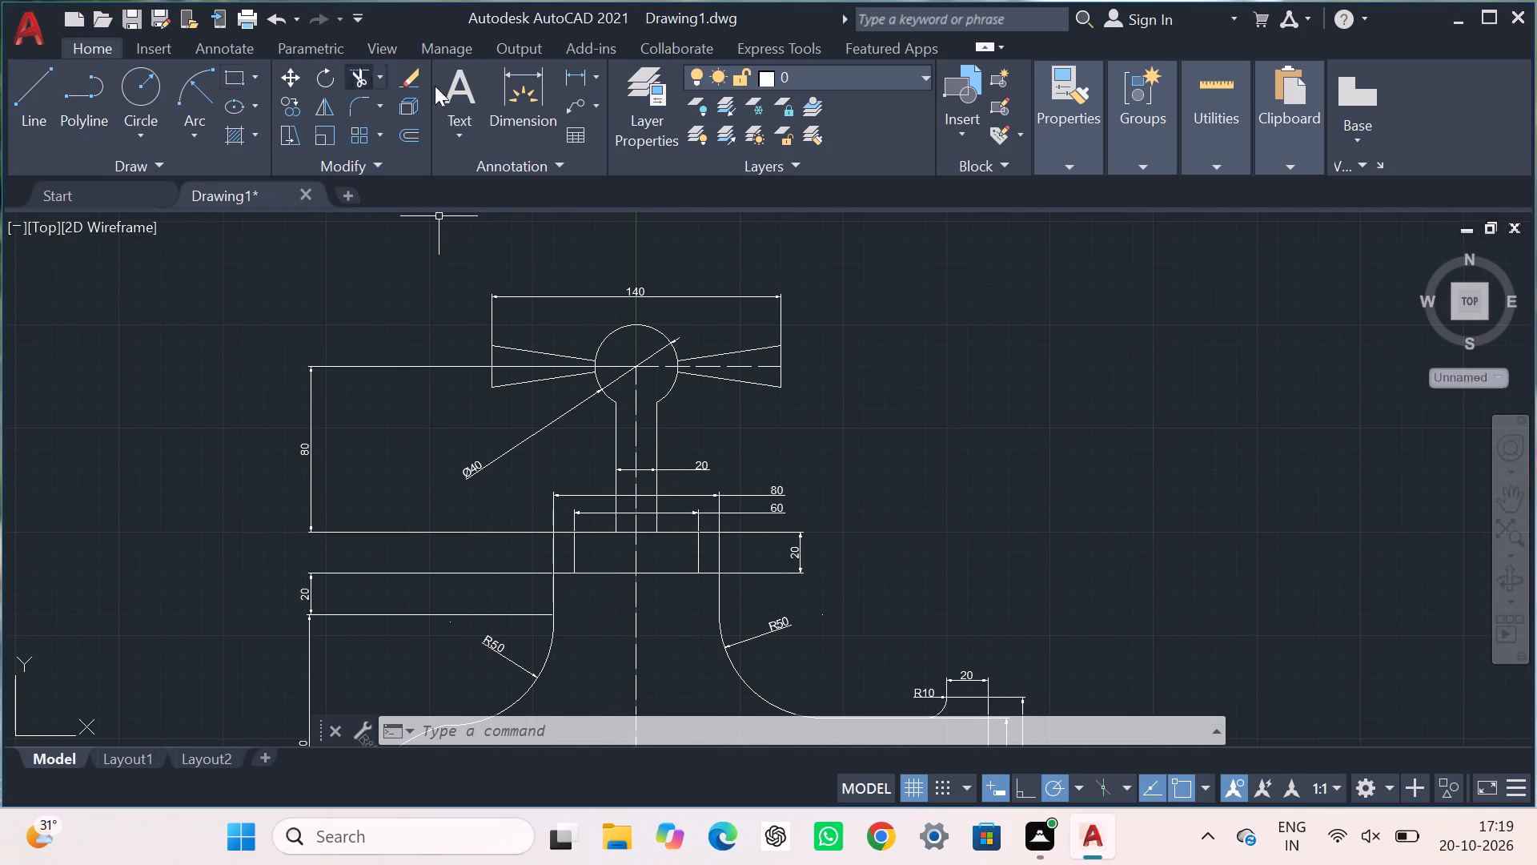
pyautogui.click(565, 79)
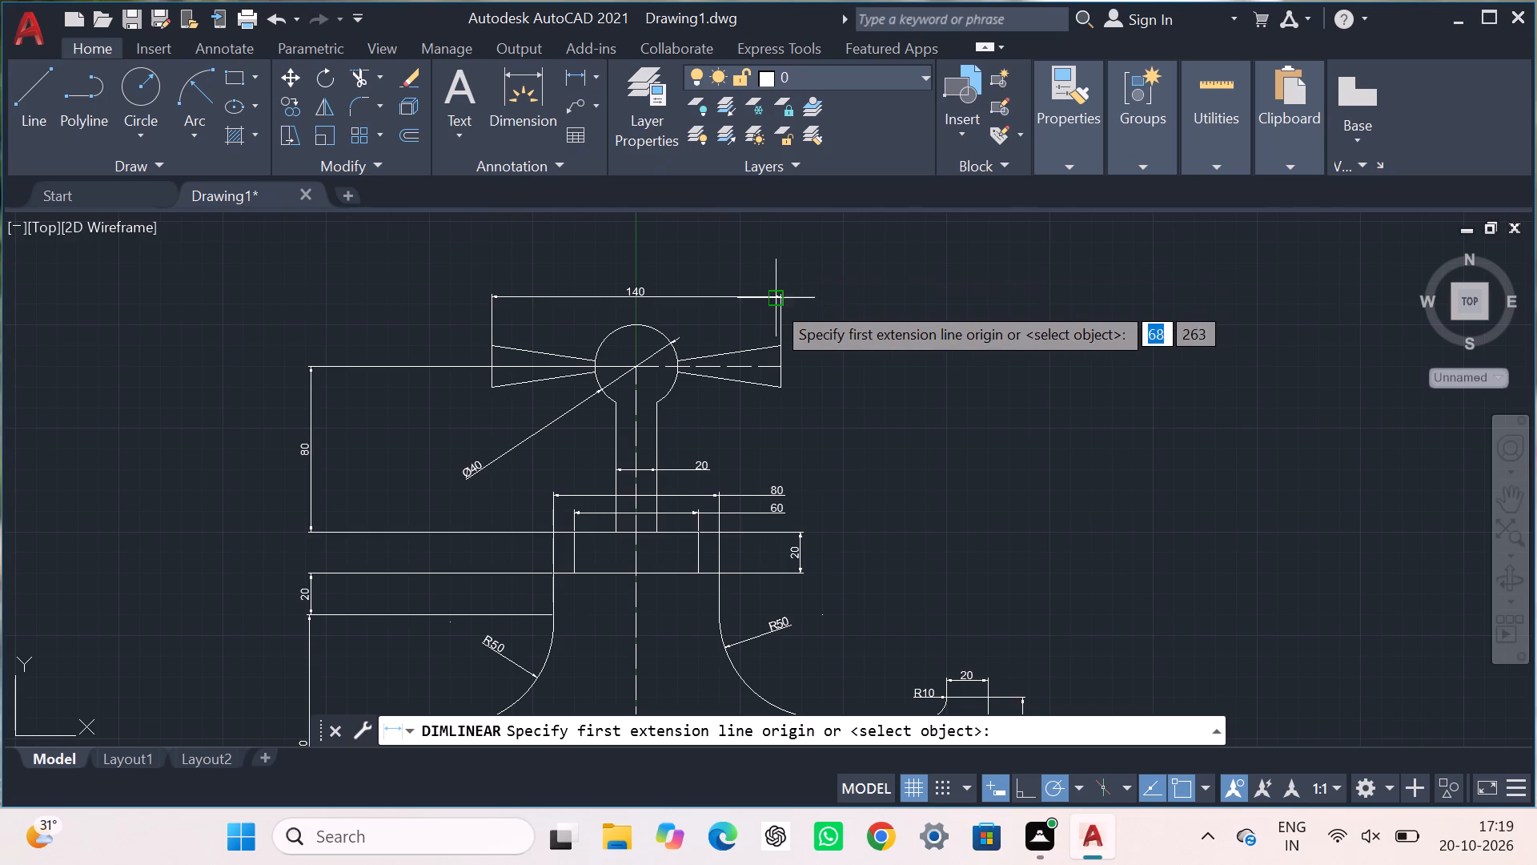
pyautogui.click(783, 346)
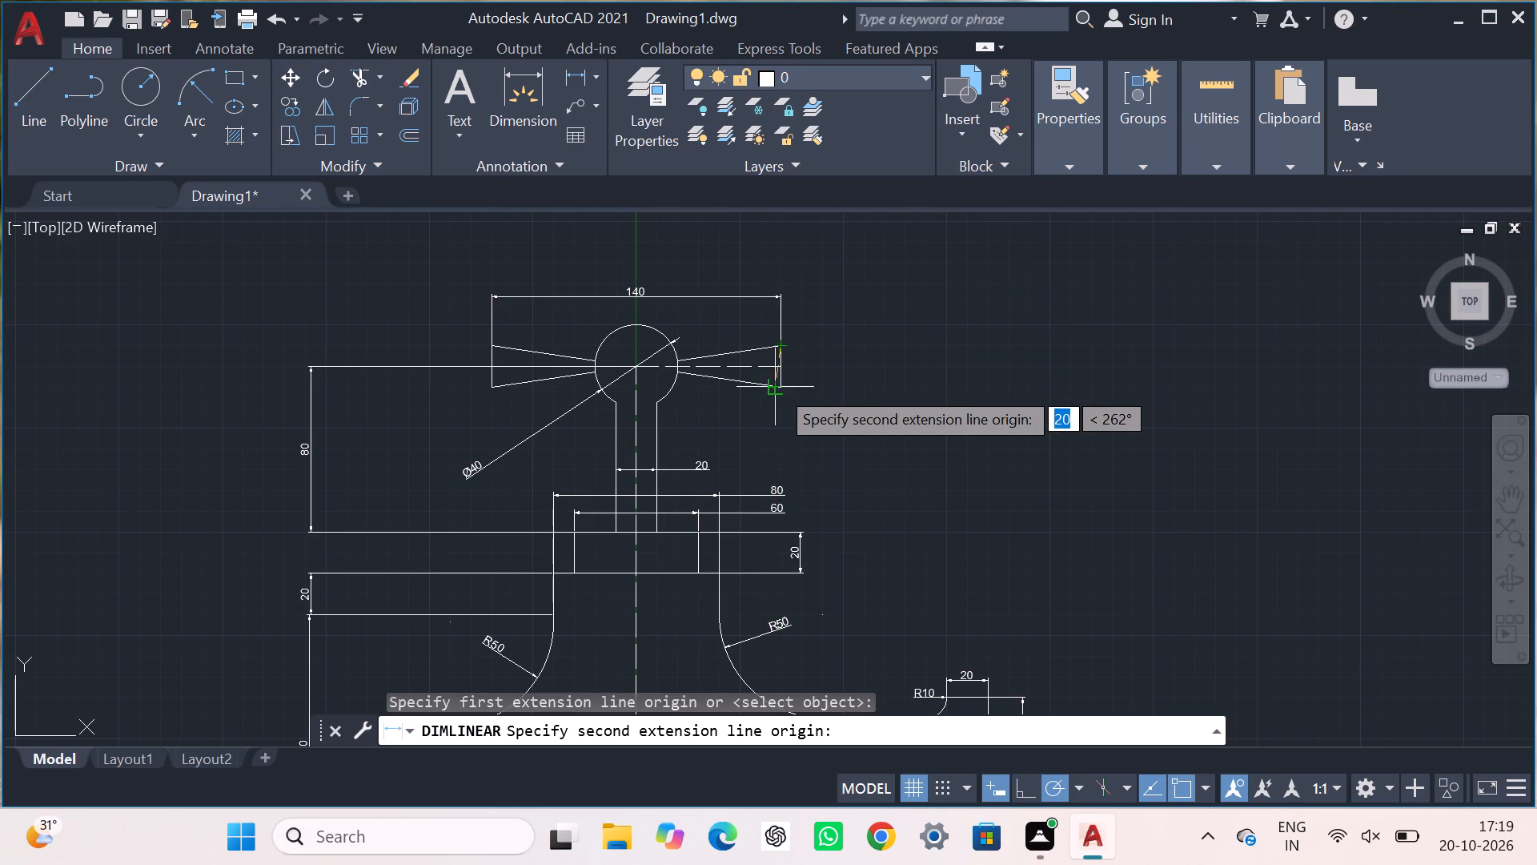
pyautogui.click(781, 388)
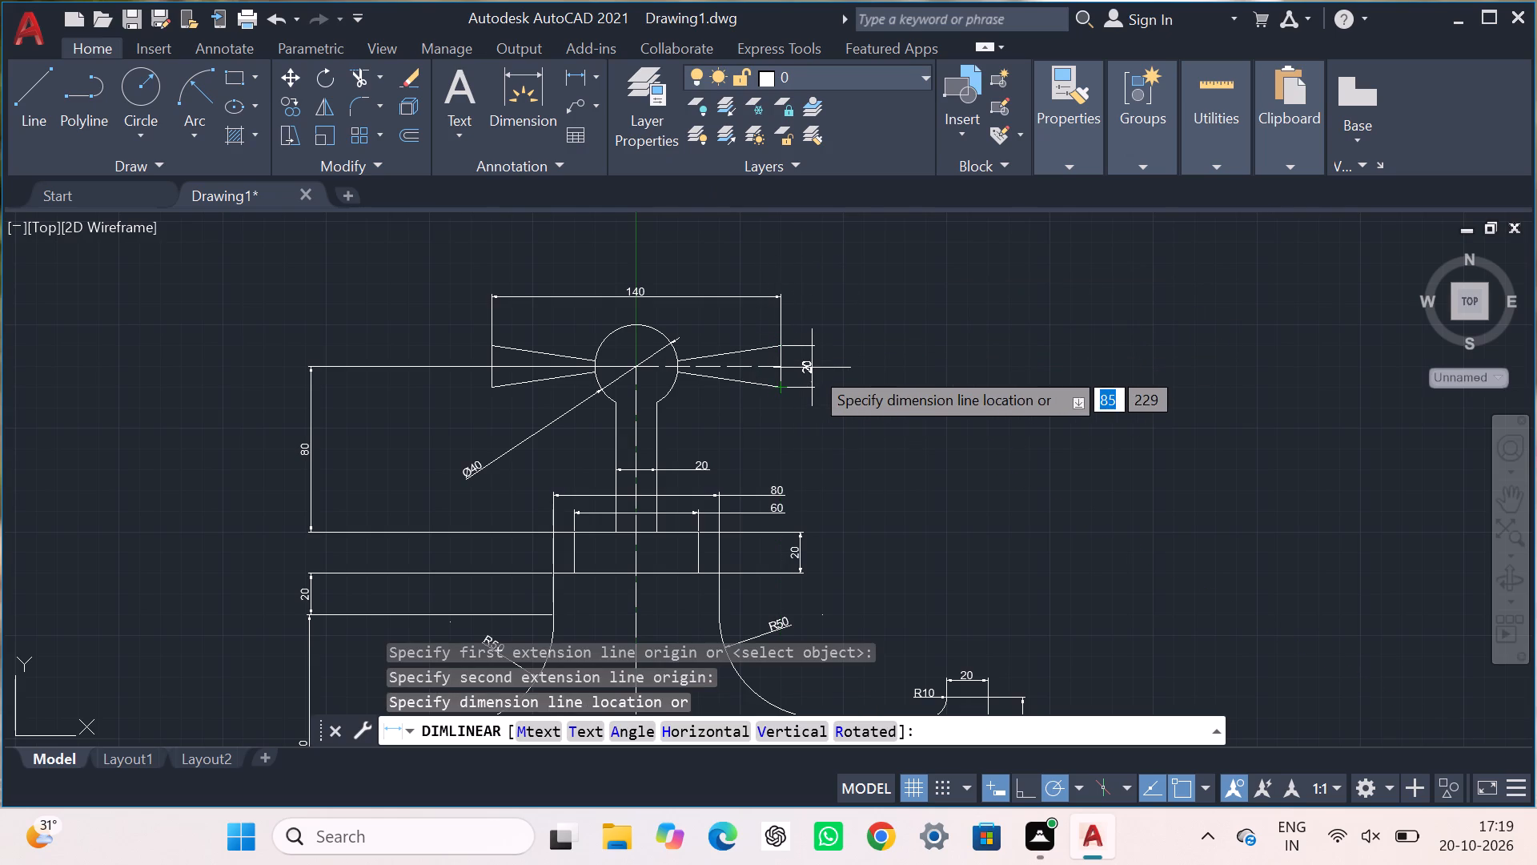
pyautogui.click(812, 368)
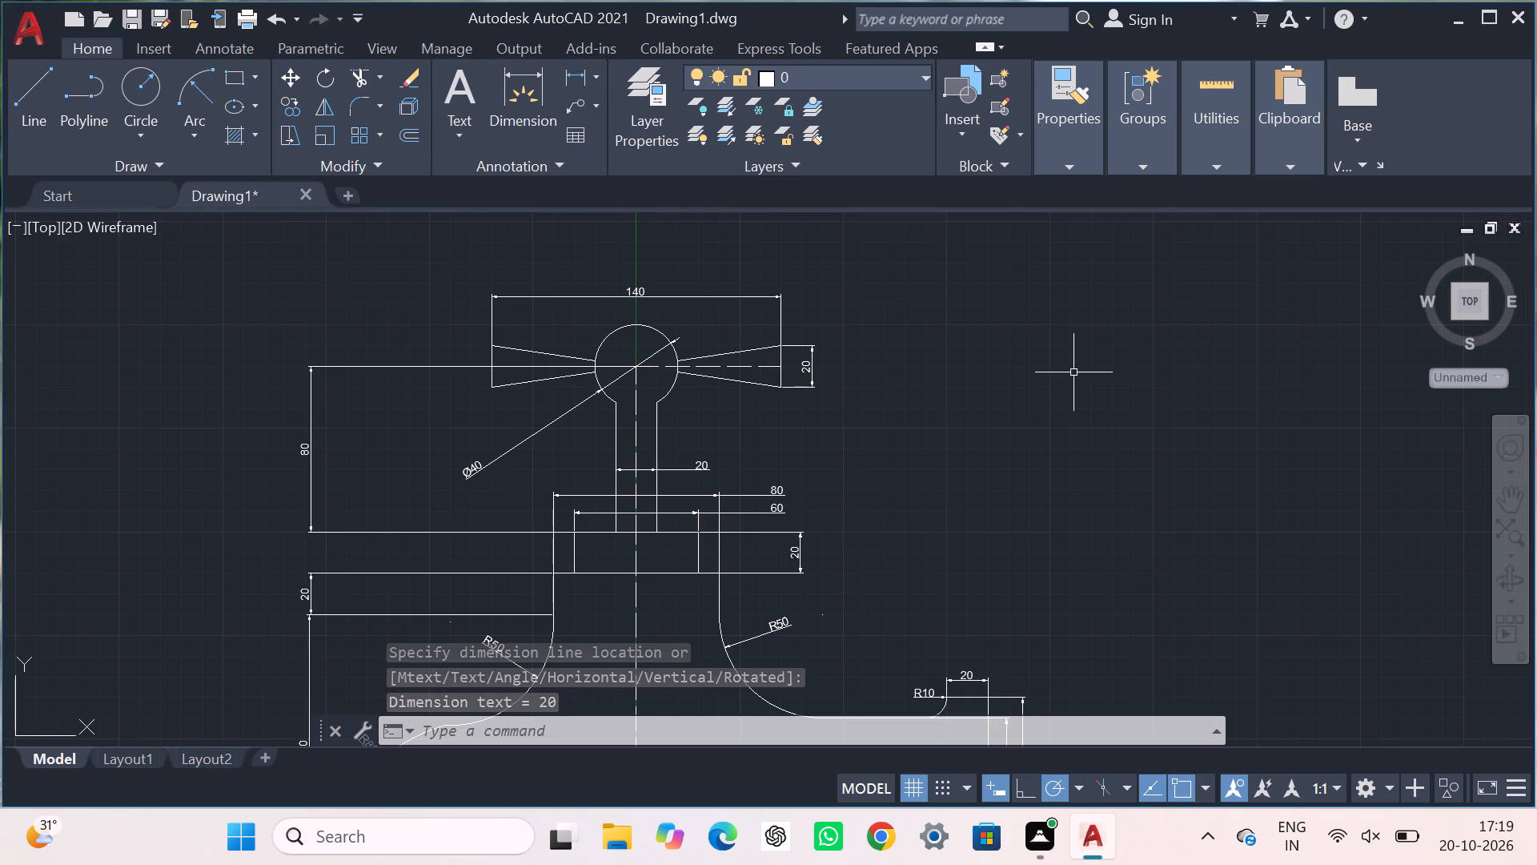
# Plot the displayed model view using the AutoCAD PDF (General Documentation).pc3 plotter on ISO A4 paper, fitted to paper in portrait.
pyautogui.scroll(-1, 825, 481)
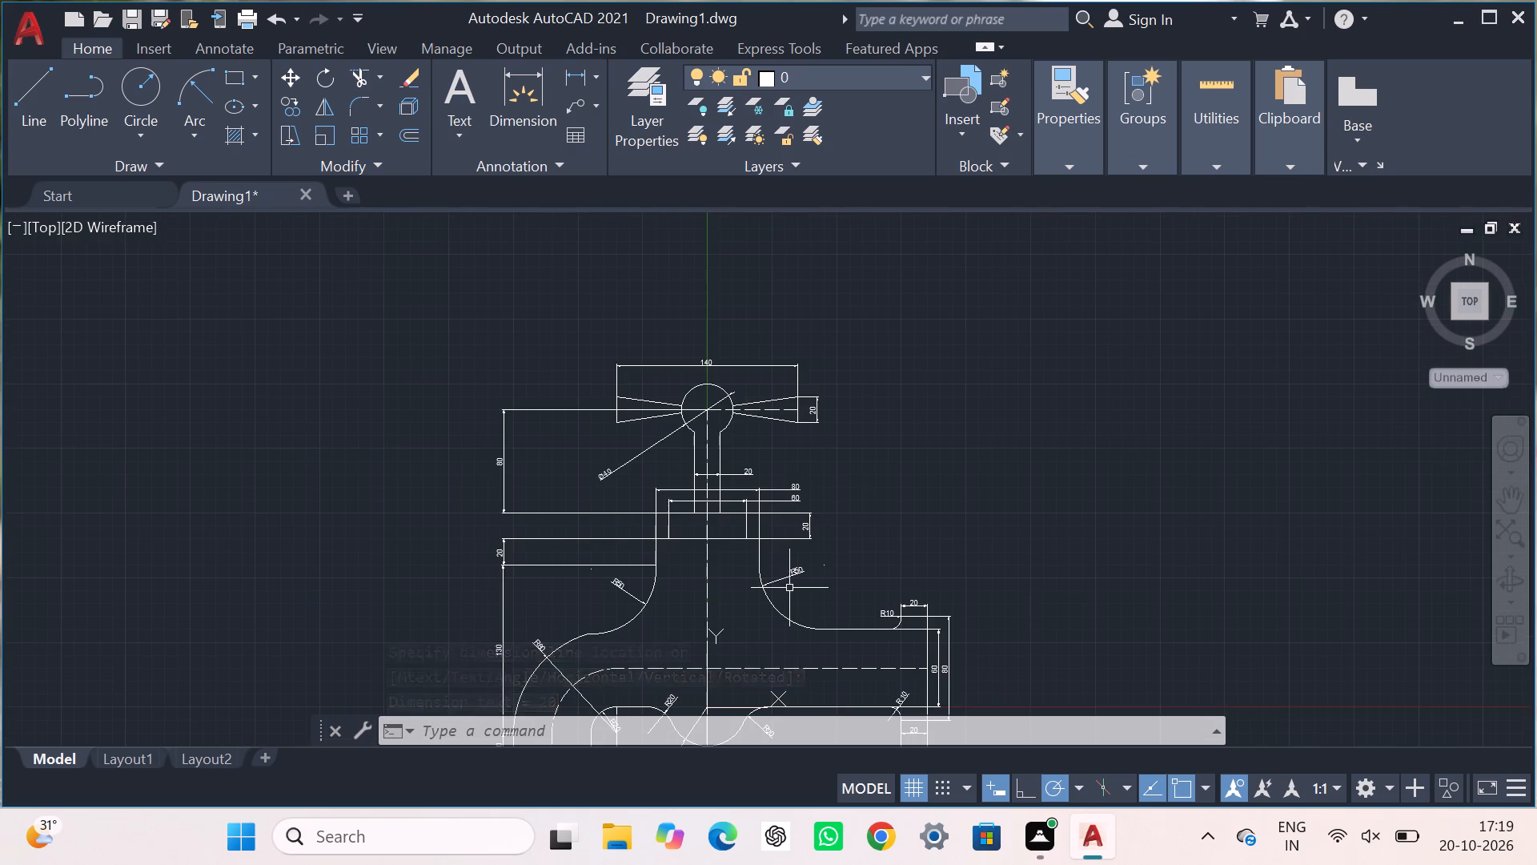
pyautogui.scroll(-1, 789, 588)
pyautogui.scroll(2, 724, 604)
pyautogui.scroll(-1, 728, 585)
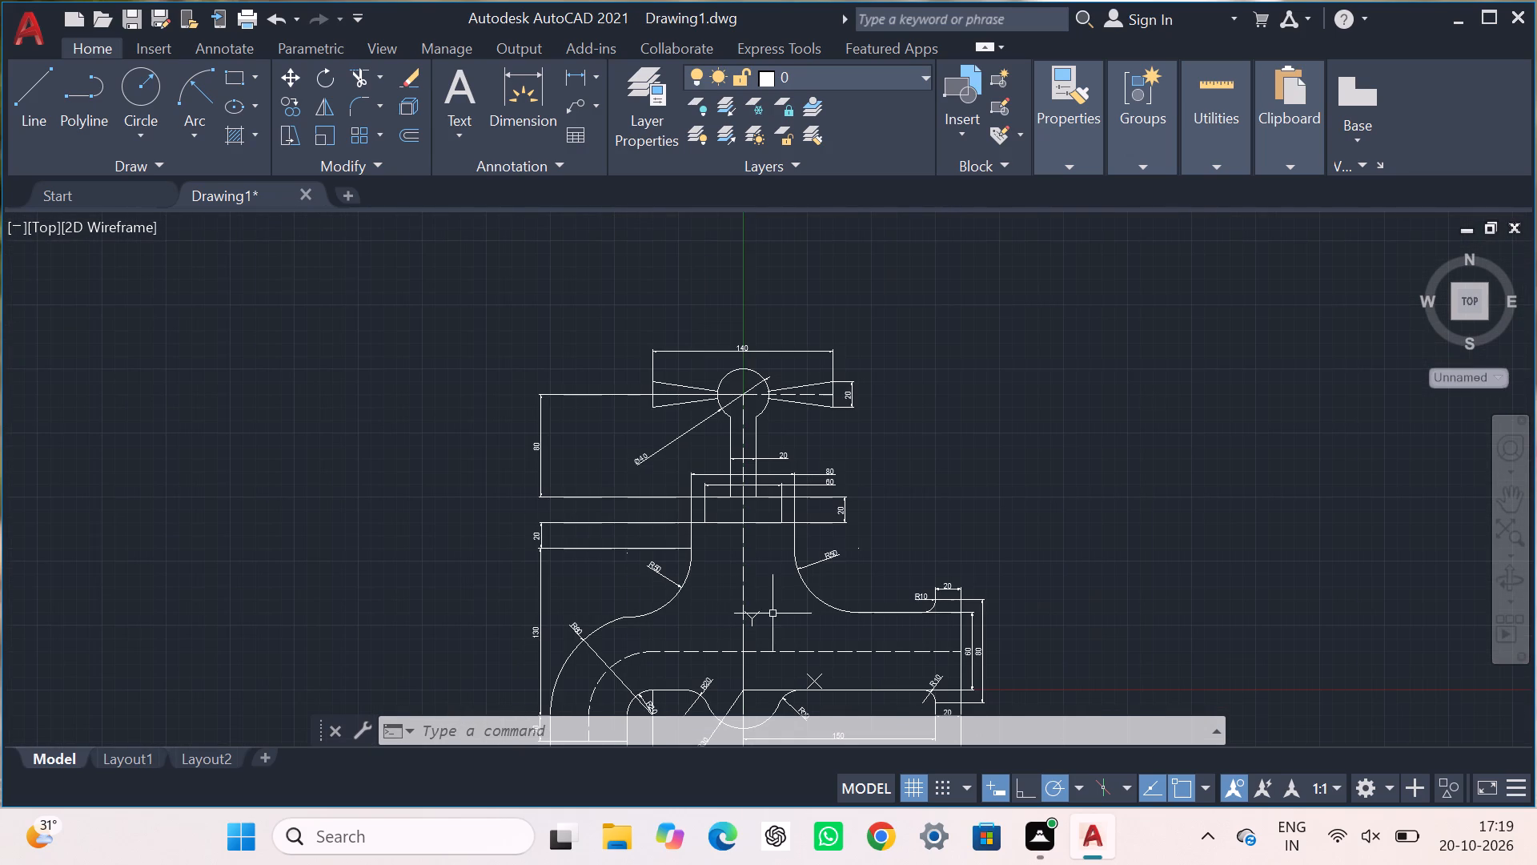
pyautogui.moveTo(773, 611); pyautogui.dragTo(752, 529, button='middle')
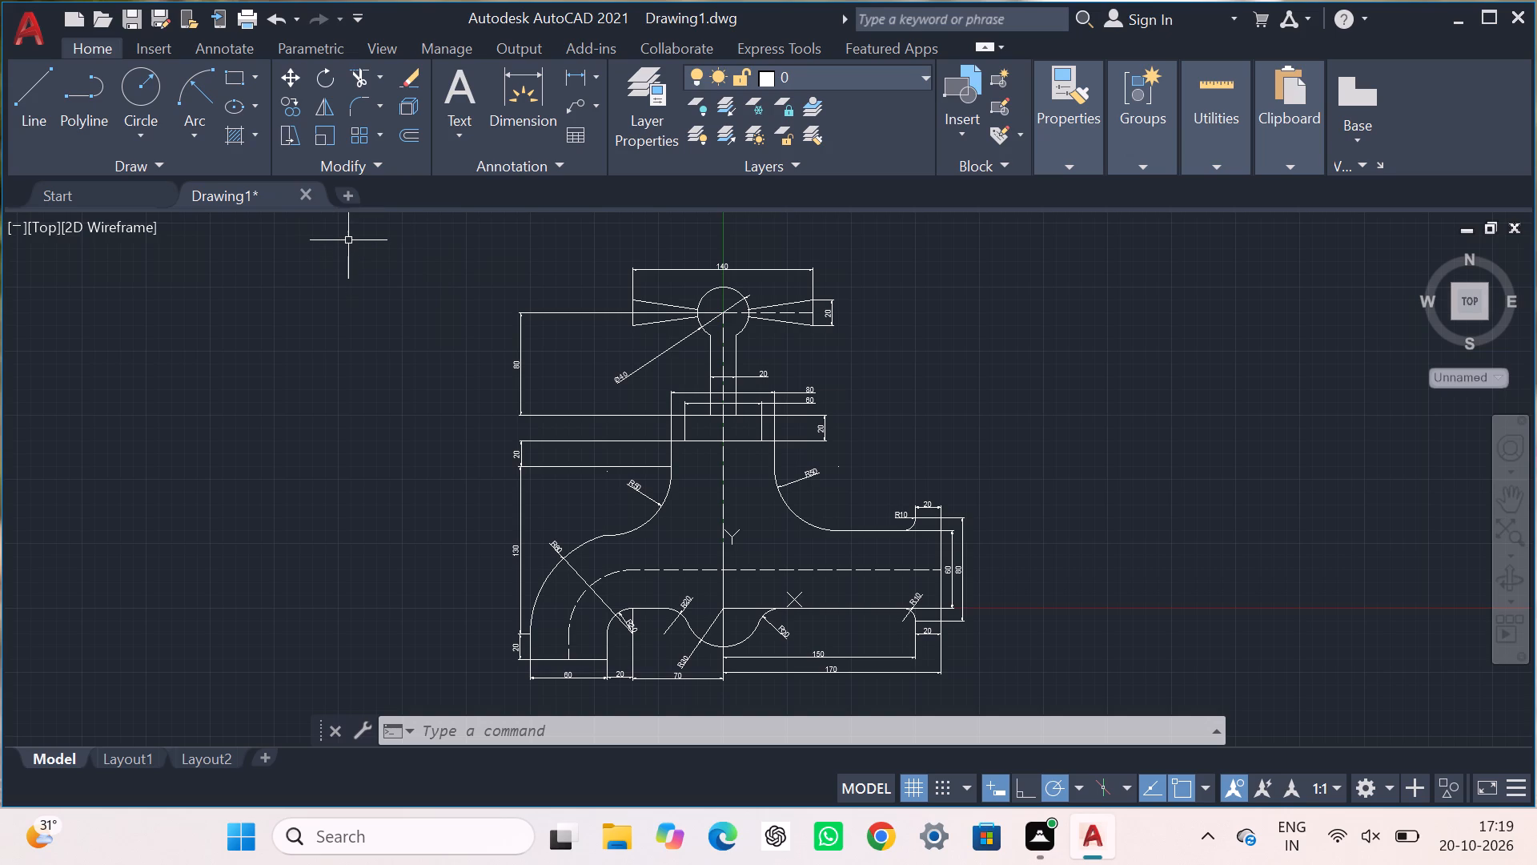
pyautogui.hotkey('ctrl', 'p')
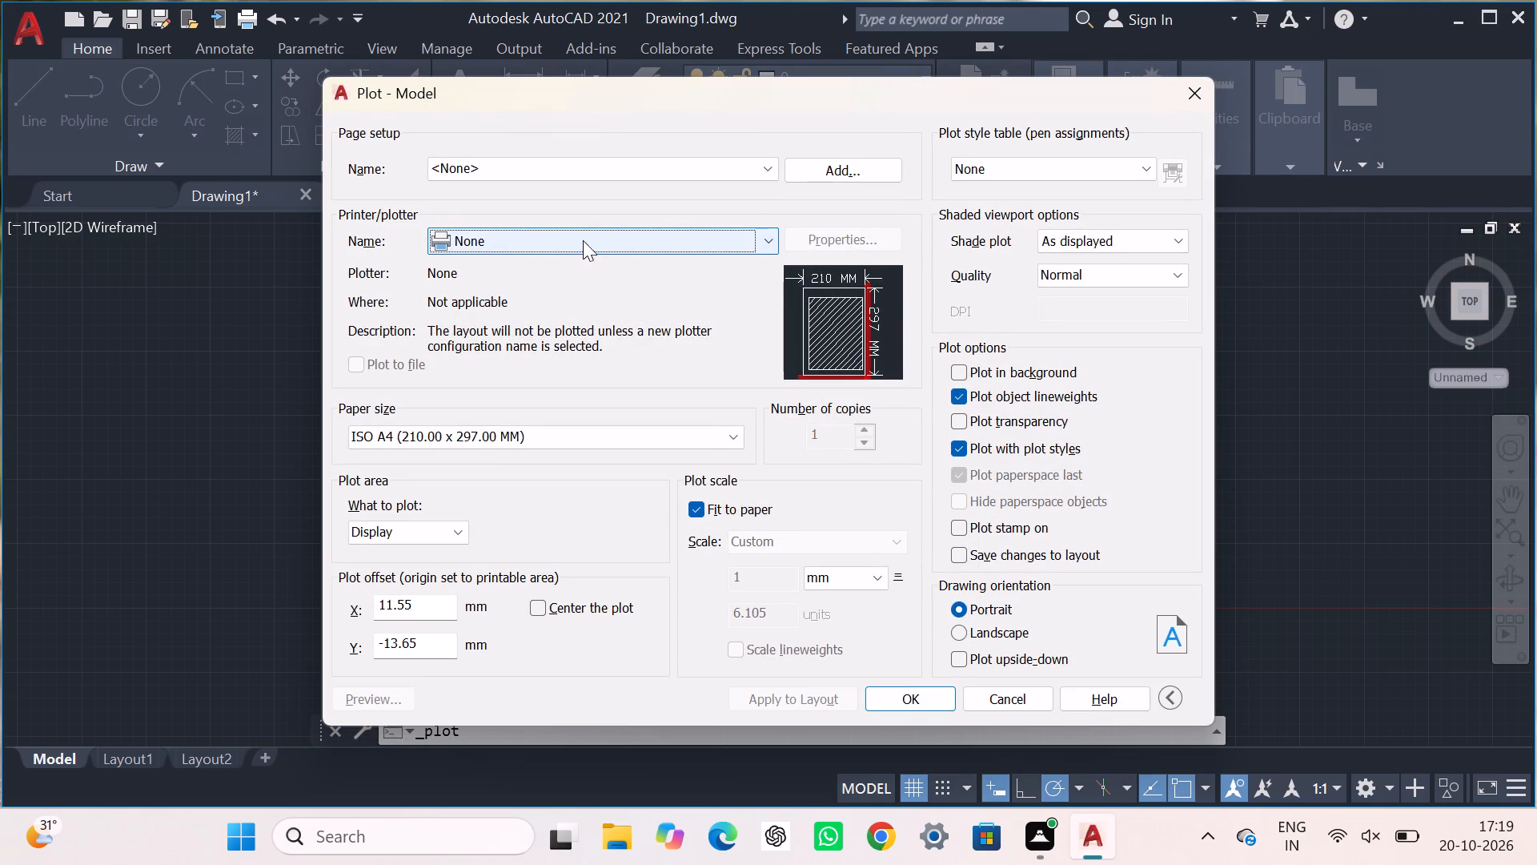
pyautogui.click(772, 238)
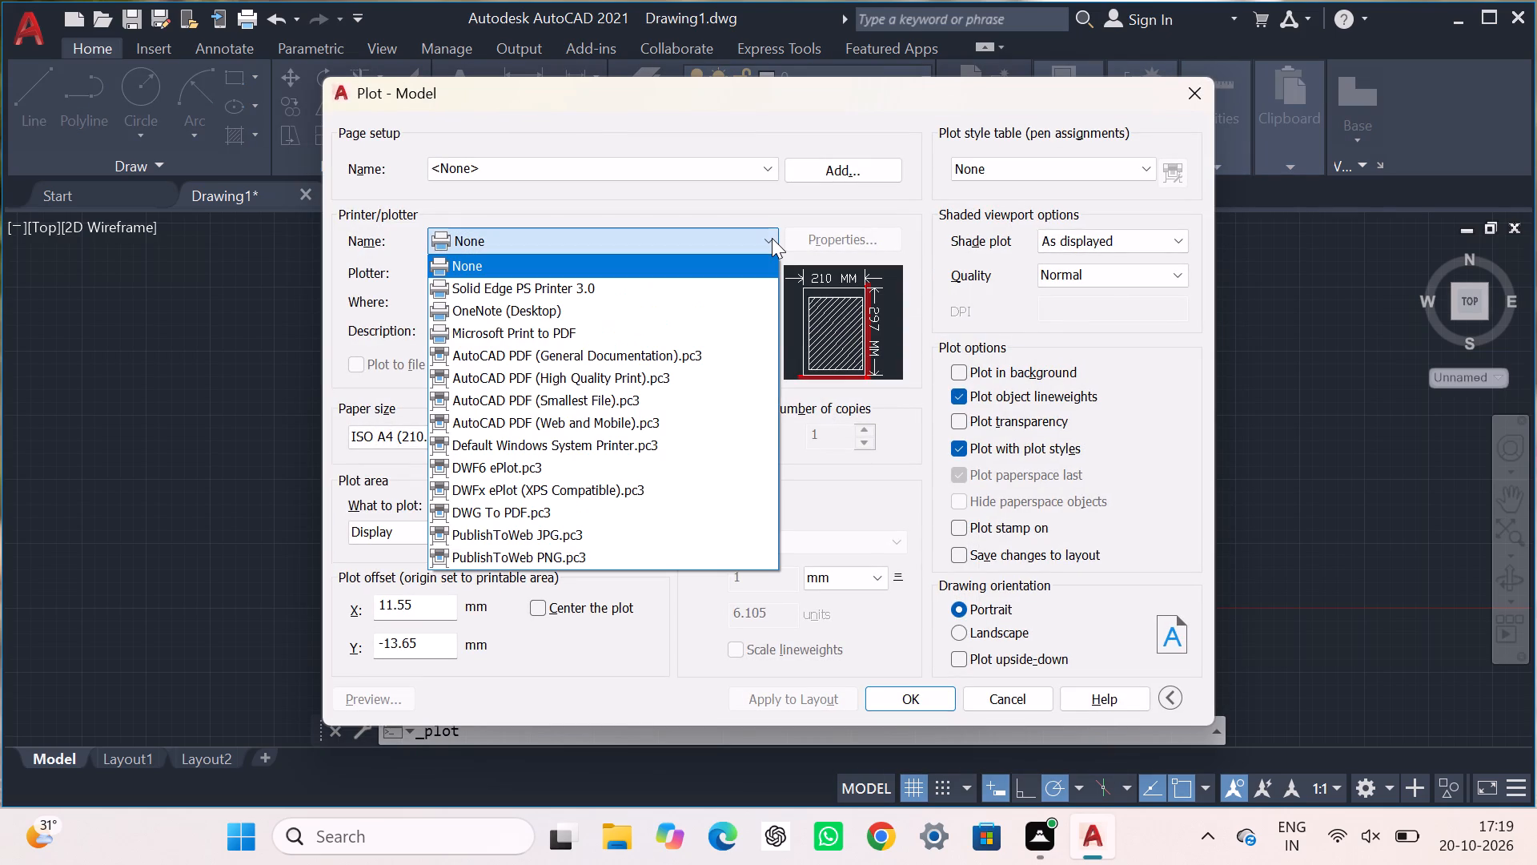
pyautogui.click(668, 356)
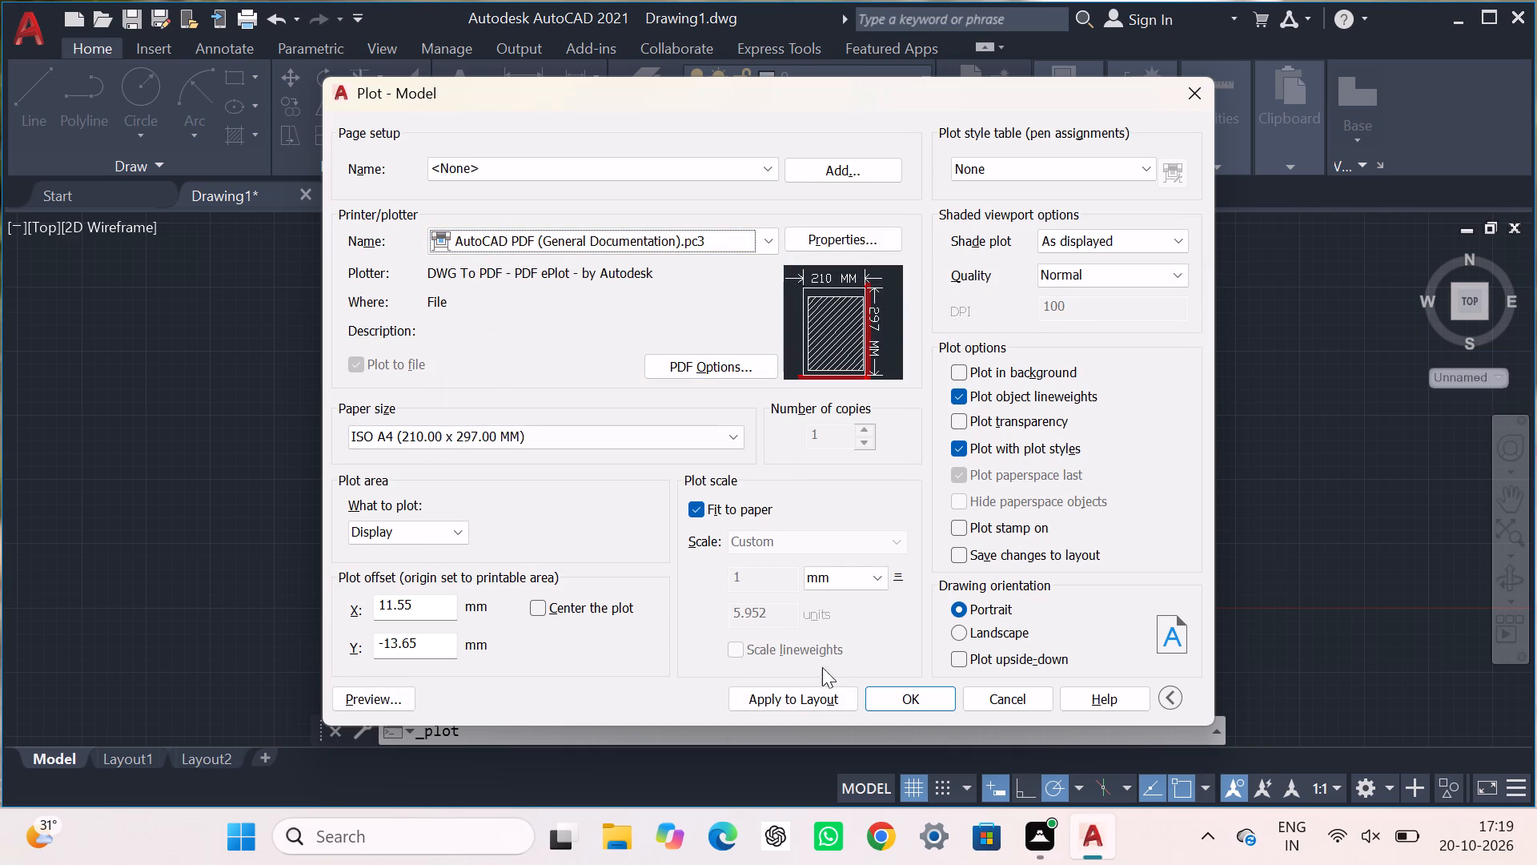
pyautogui.click(906, 699)
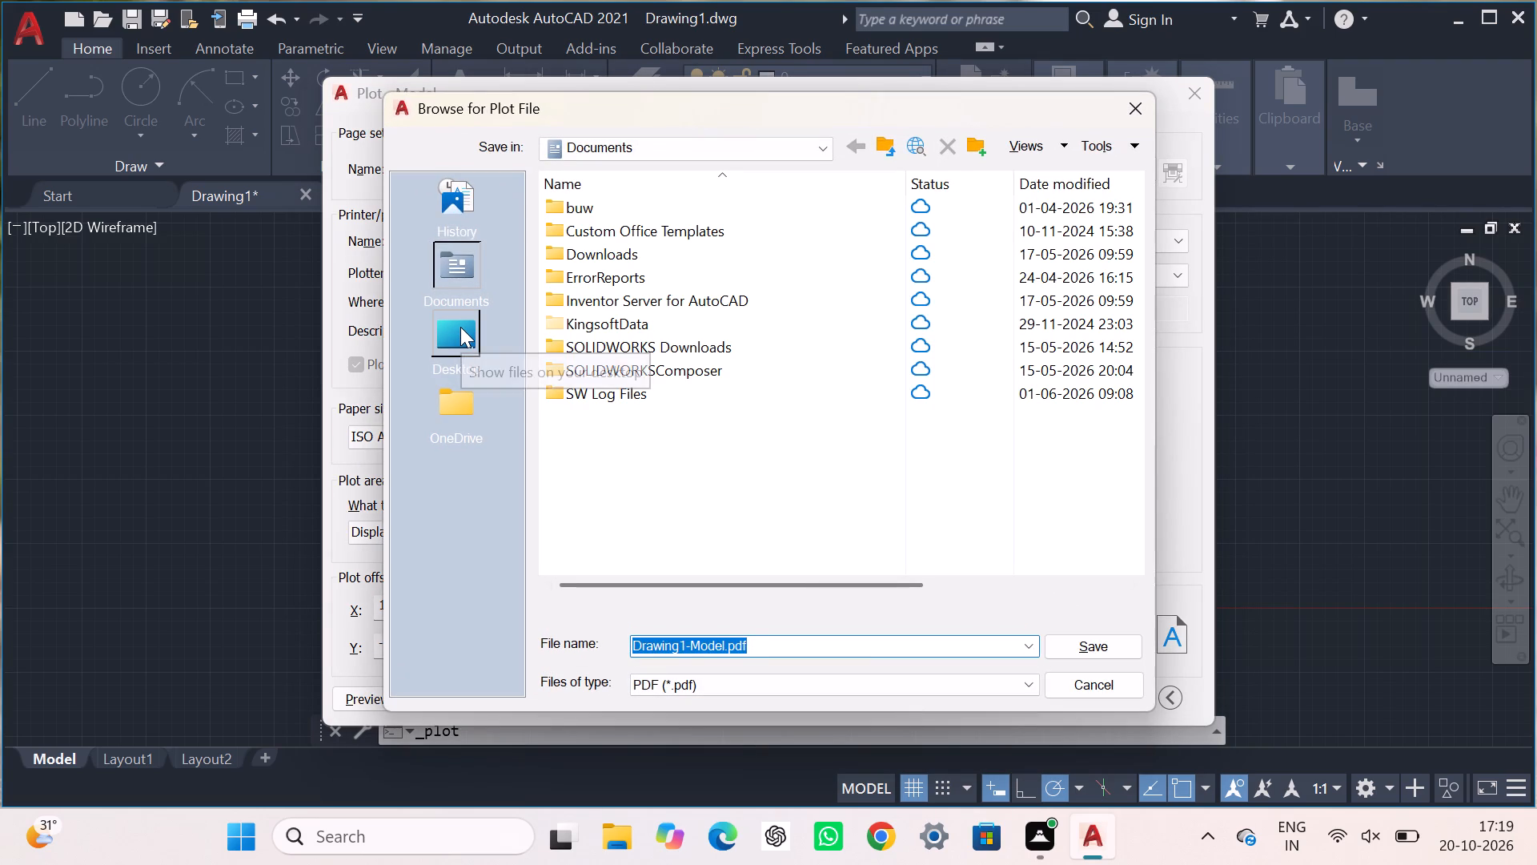
# Save the plot file as Drawing1-Model.pdf in the AutoCad folder inside the desktop's INTERNSHIP folder.
pyautogui.click(460, 327)
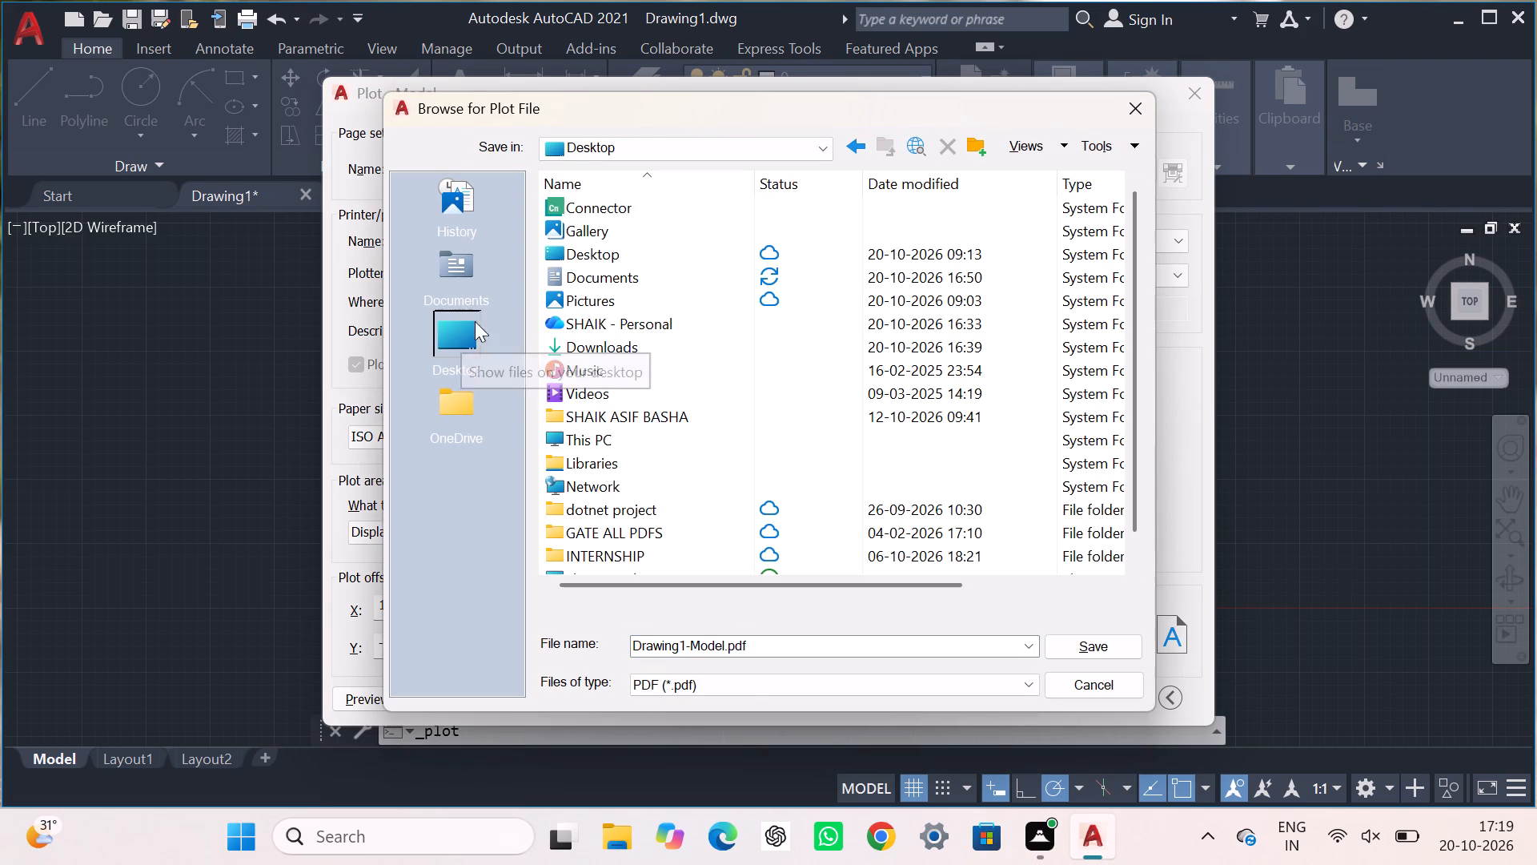
pyautogui.doubleClick(632, 549)
pyautogui.doubleClick(645, 208)
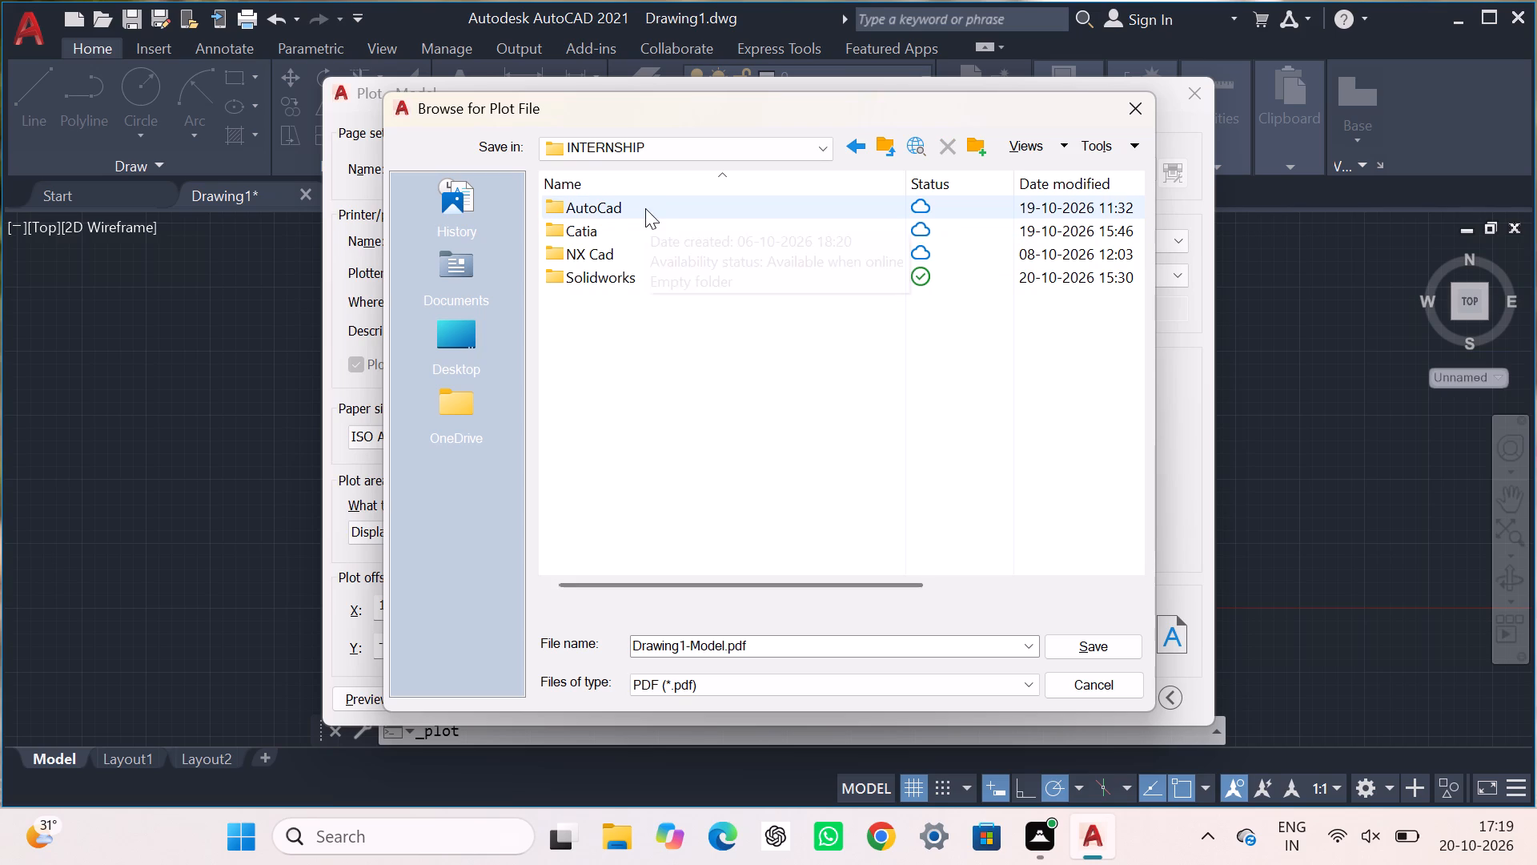
pyautogui.click(1065, 646)
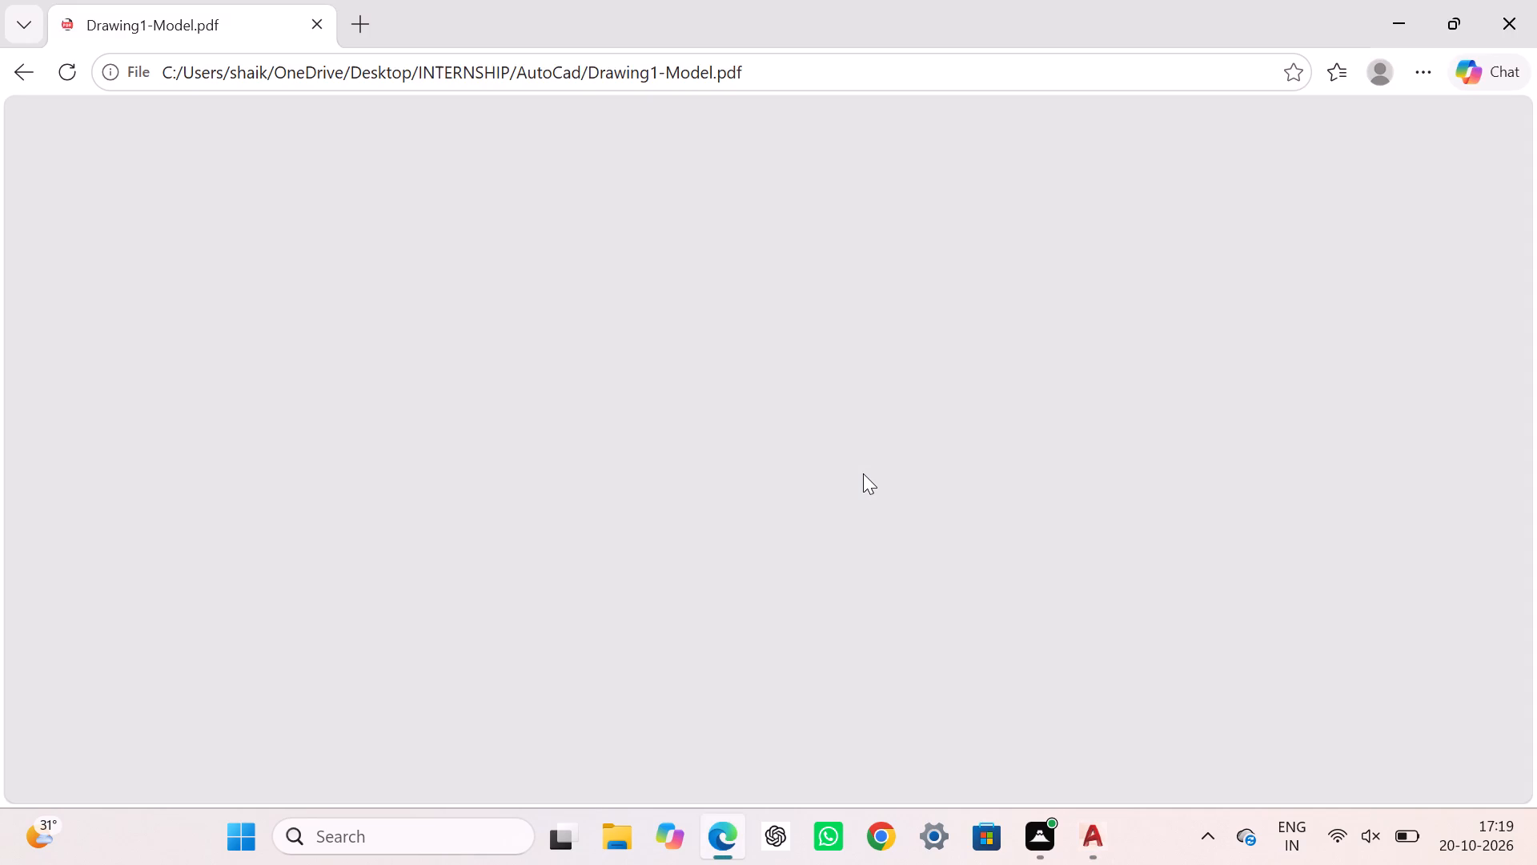
# Examine how the tap drawing sits on the plotted PDF page in Microsoft Edge, and return to the AutoCAD drawing.
pyautogui.scroll(-9, 835, 513)
pyautogui.scroll(-2, 809, 623)
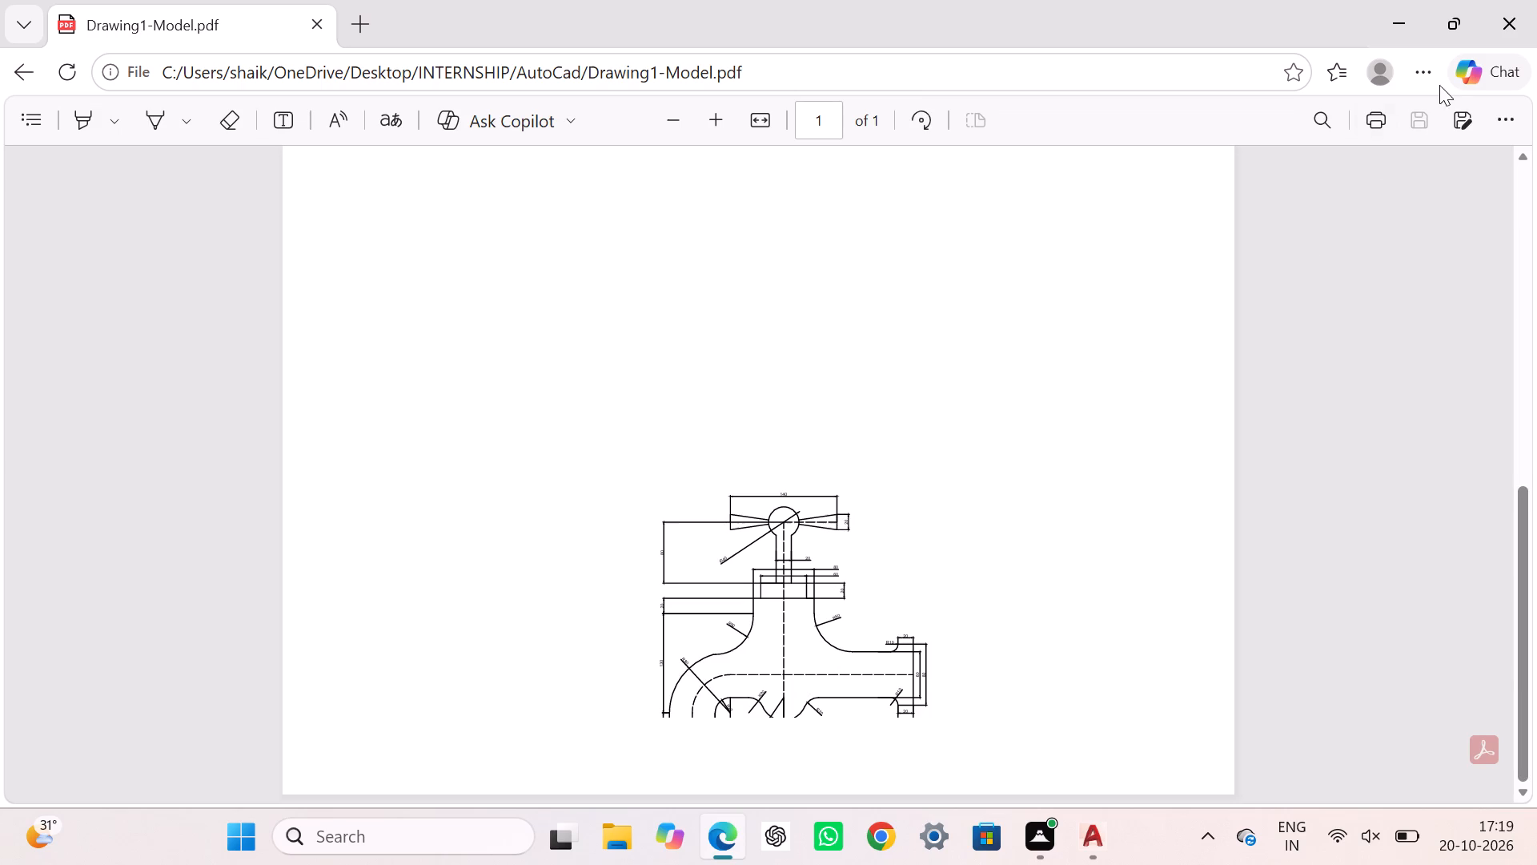
pyautogui.click(1498, 25)
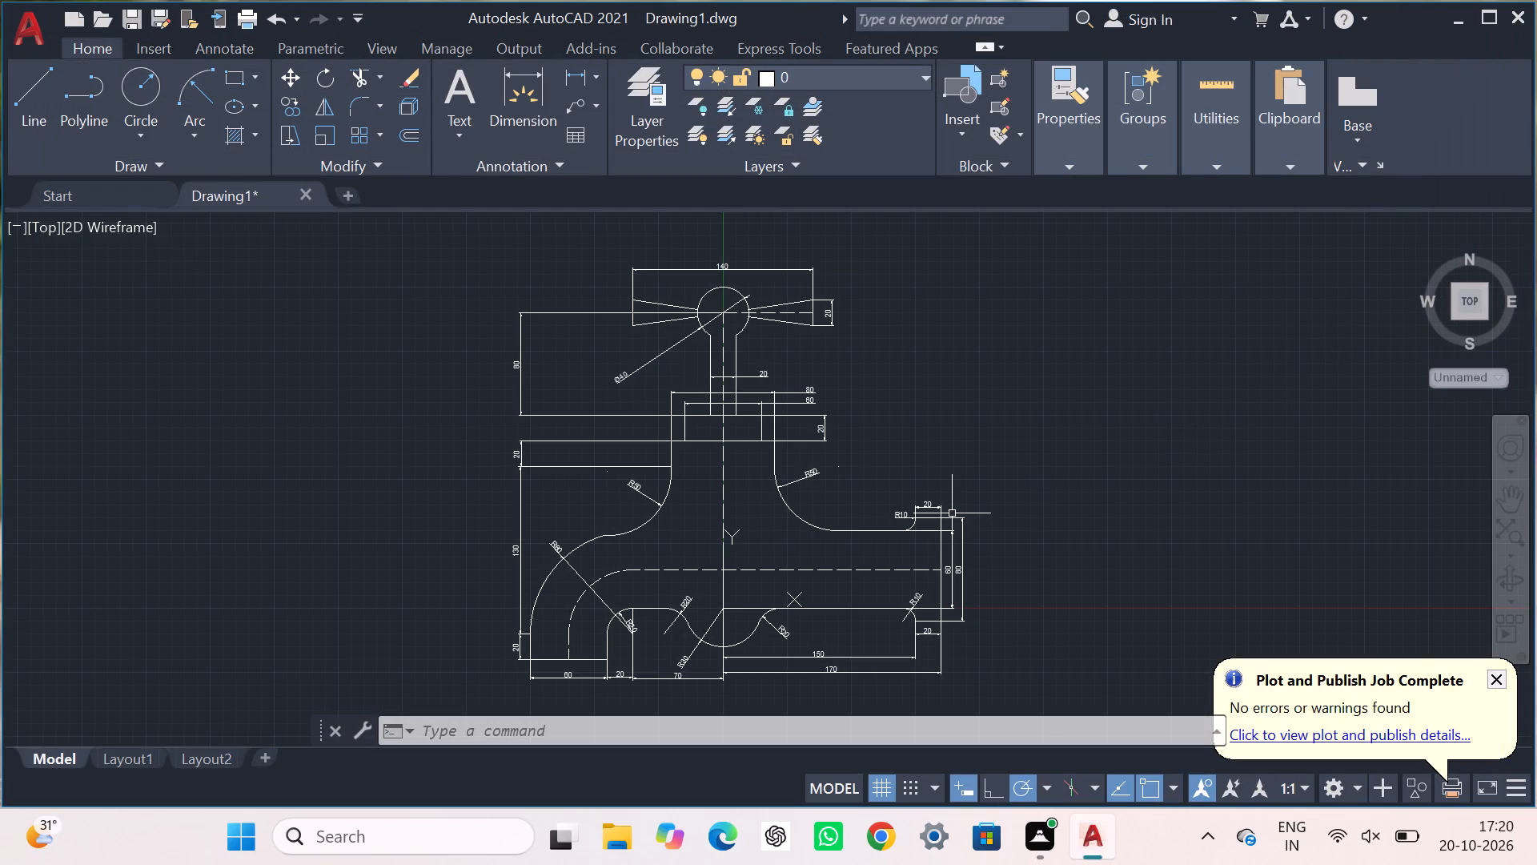
pyautogui.scroll(-1, 952, 513)
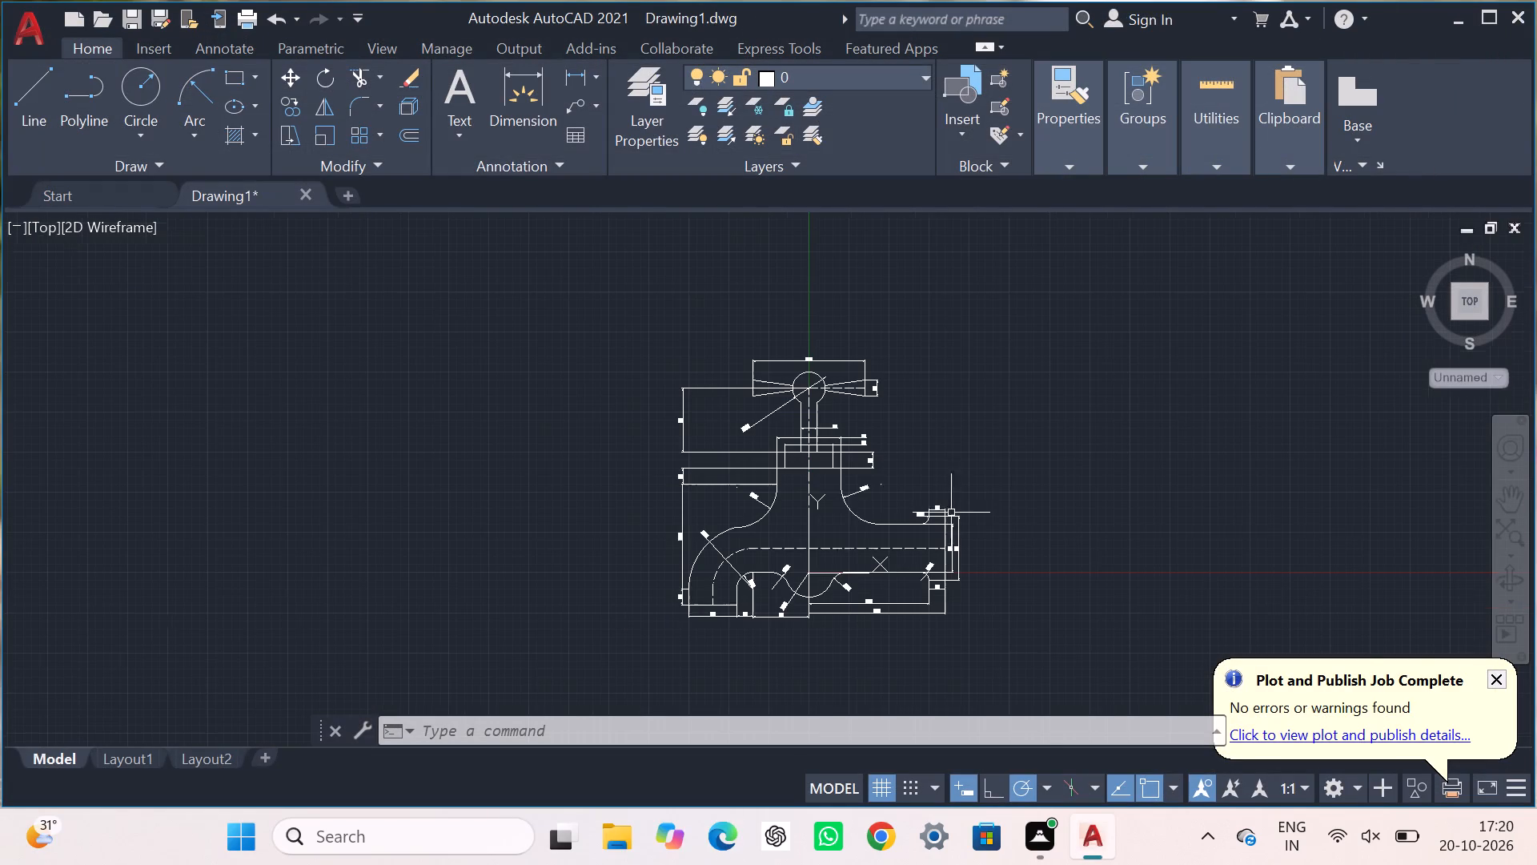
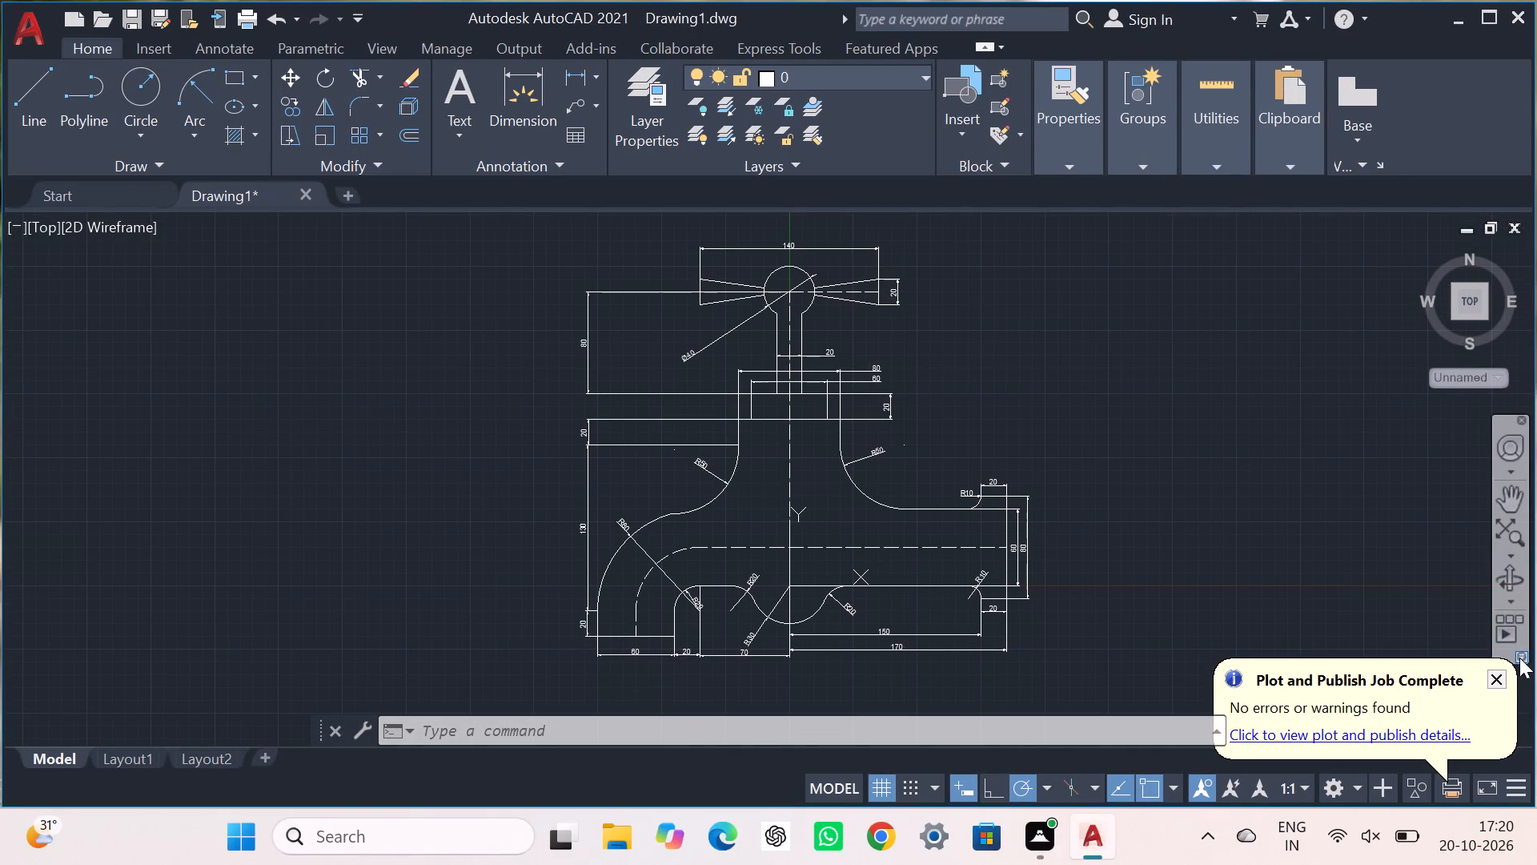
# Plot the displayed model view with Microsoft Print to PDF on A4, fitted to paper in portrait, saving the output as tap in the AutoCad folder.
pyautogui.click(1494, 680)
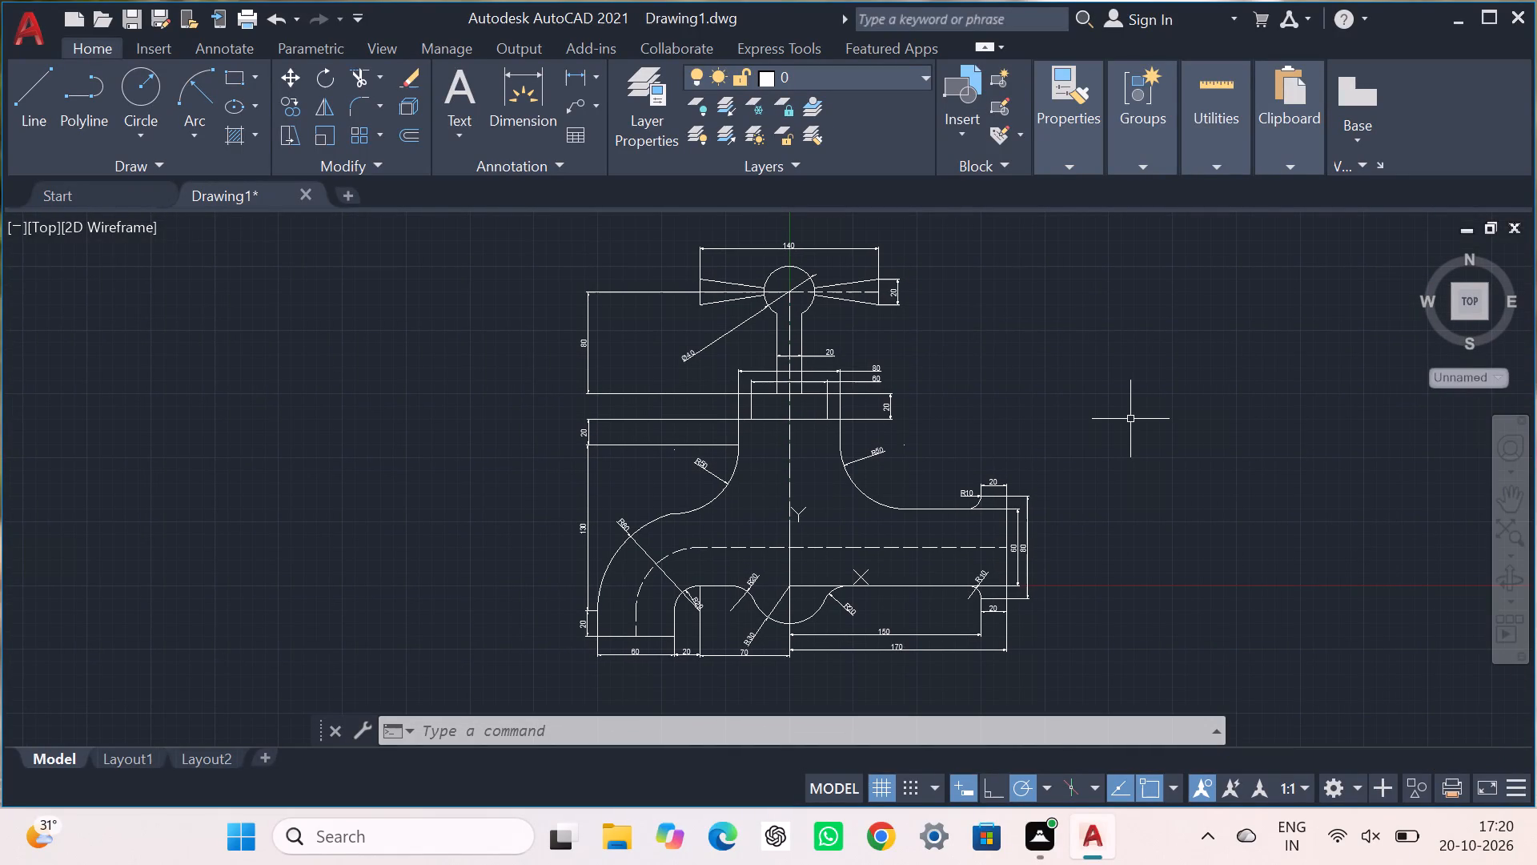
pyautogui.hotkey('ctrl', 'p')
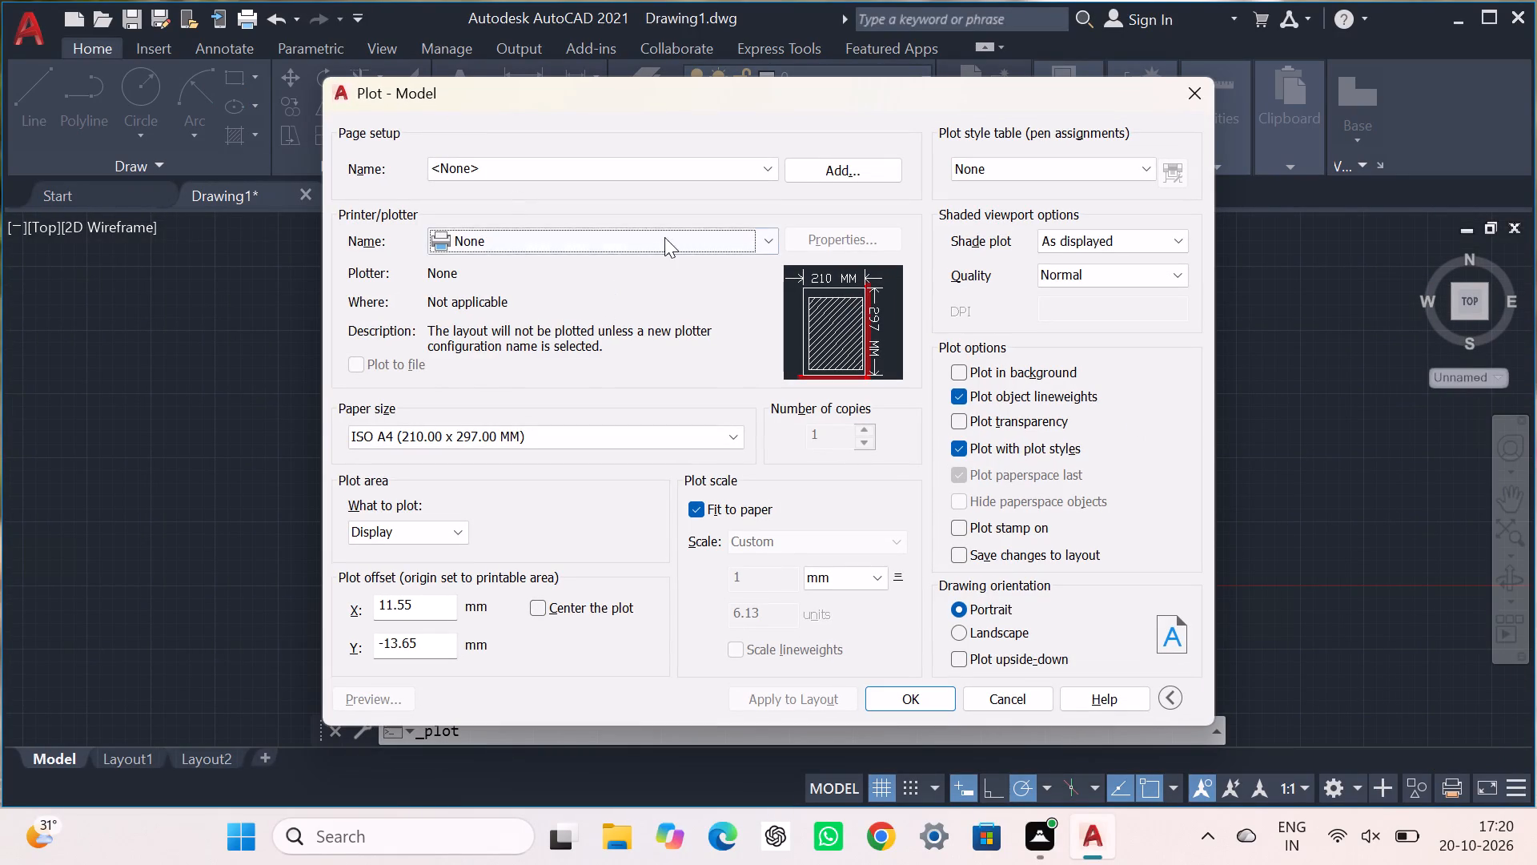
pyautogui.click(769, 244)
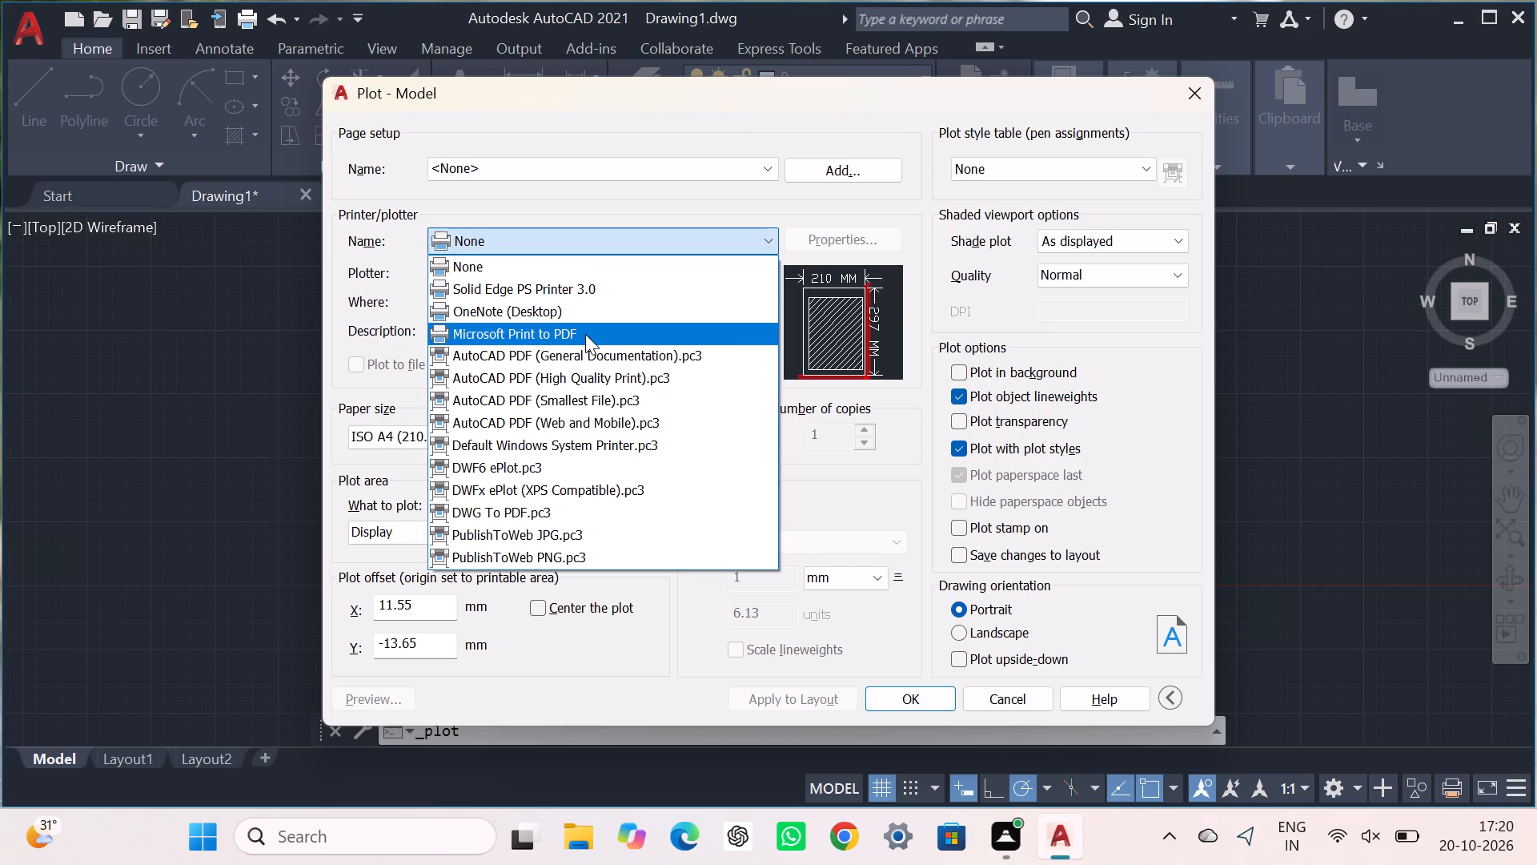
pyautogui.click(585, 334)
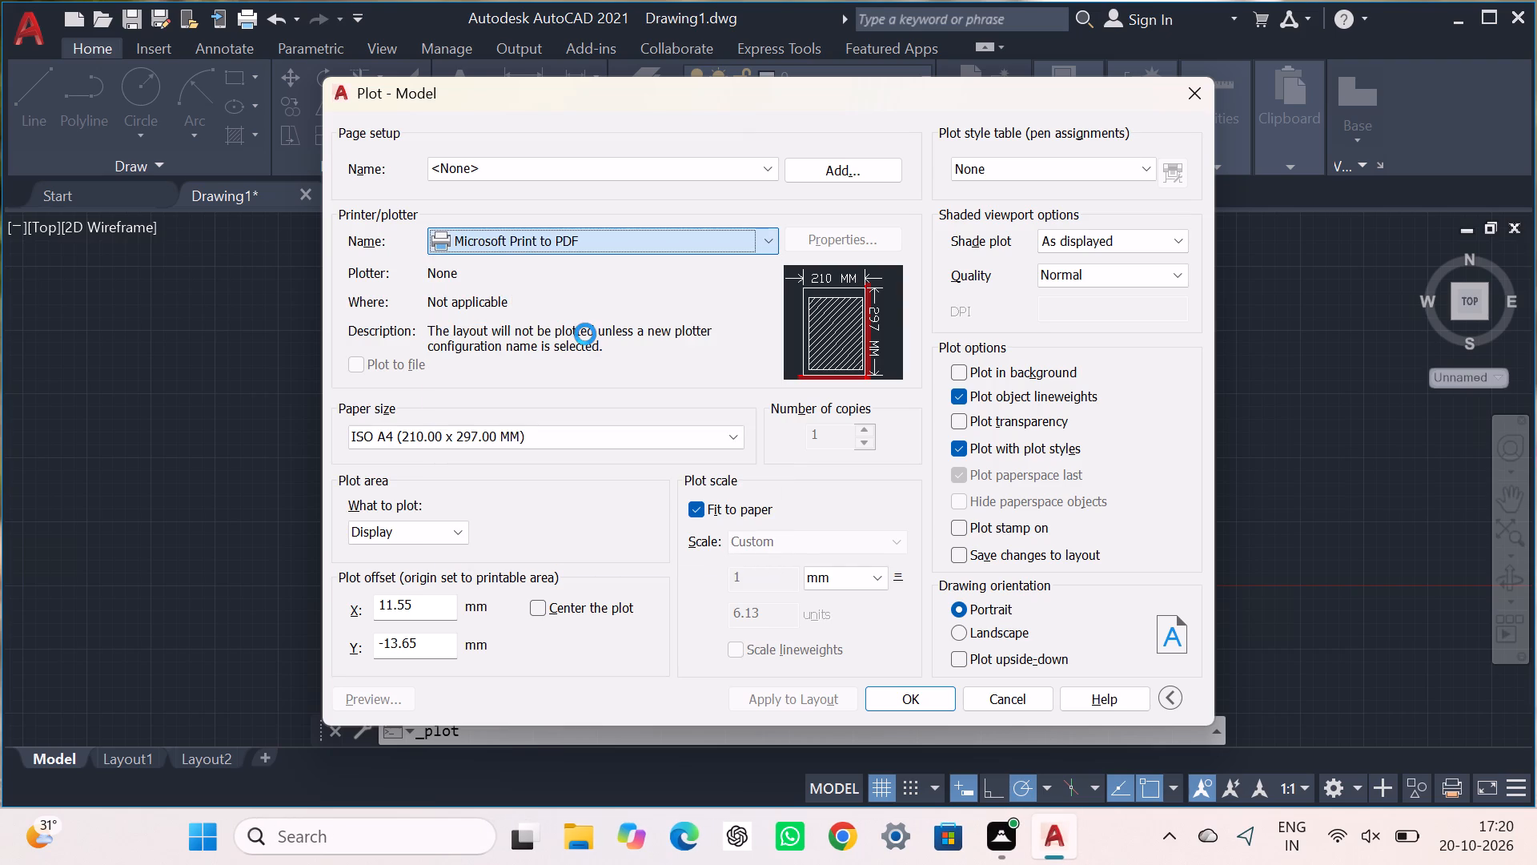
pyautogui.click(923, 691)
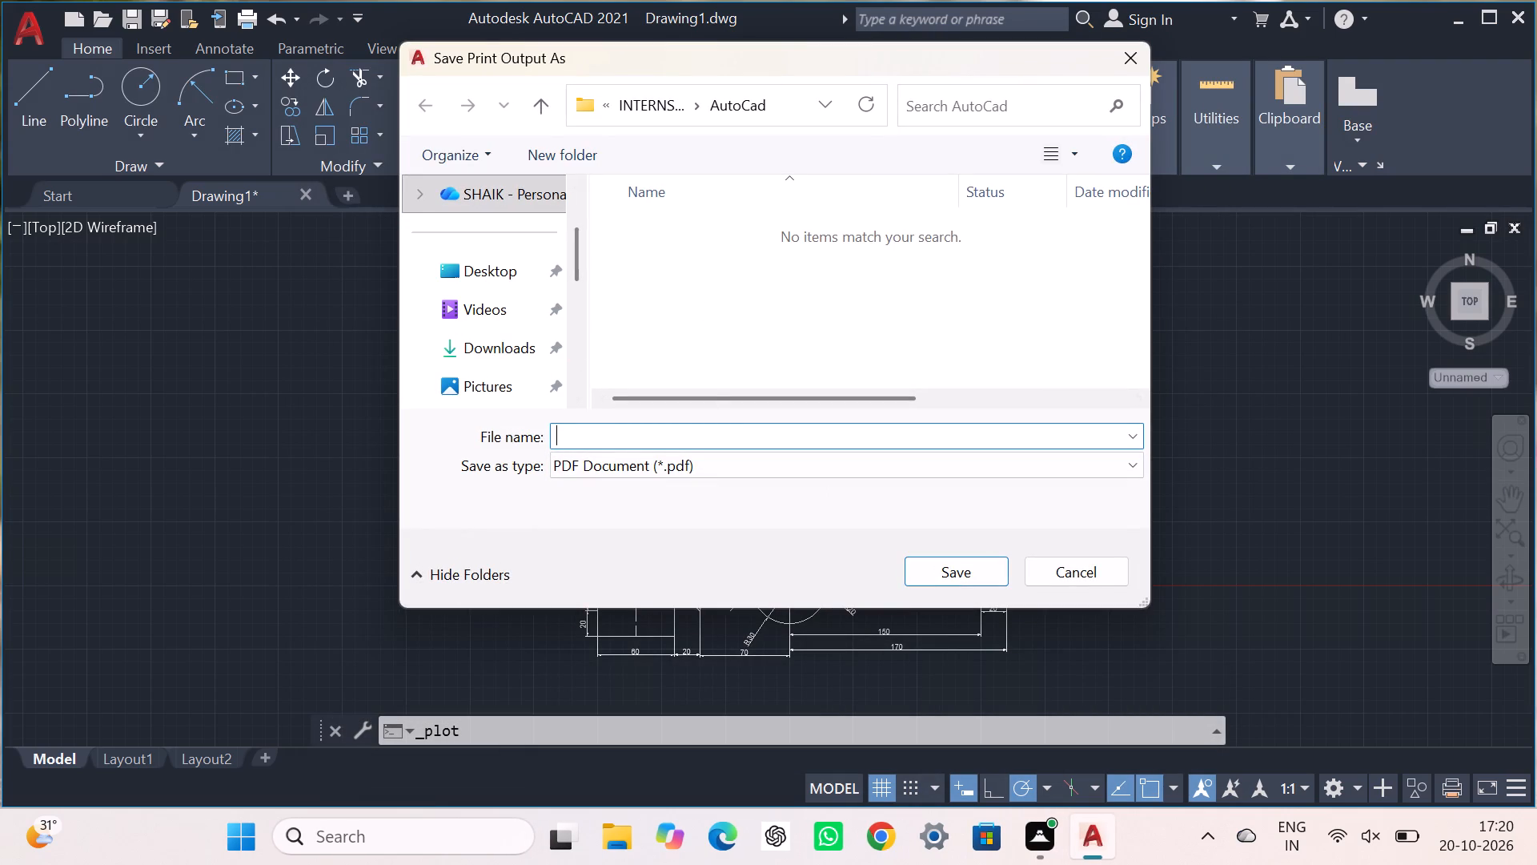
pyautogui.press('p')
pyautogui.press('BackSpace')
pyautogui.write('tap')
pyautogui.press('Return')
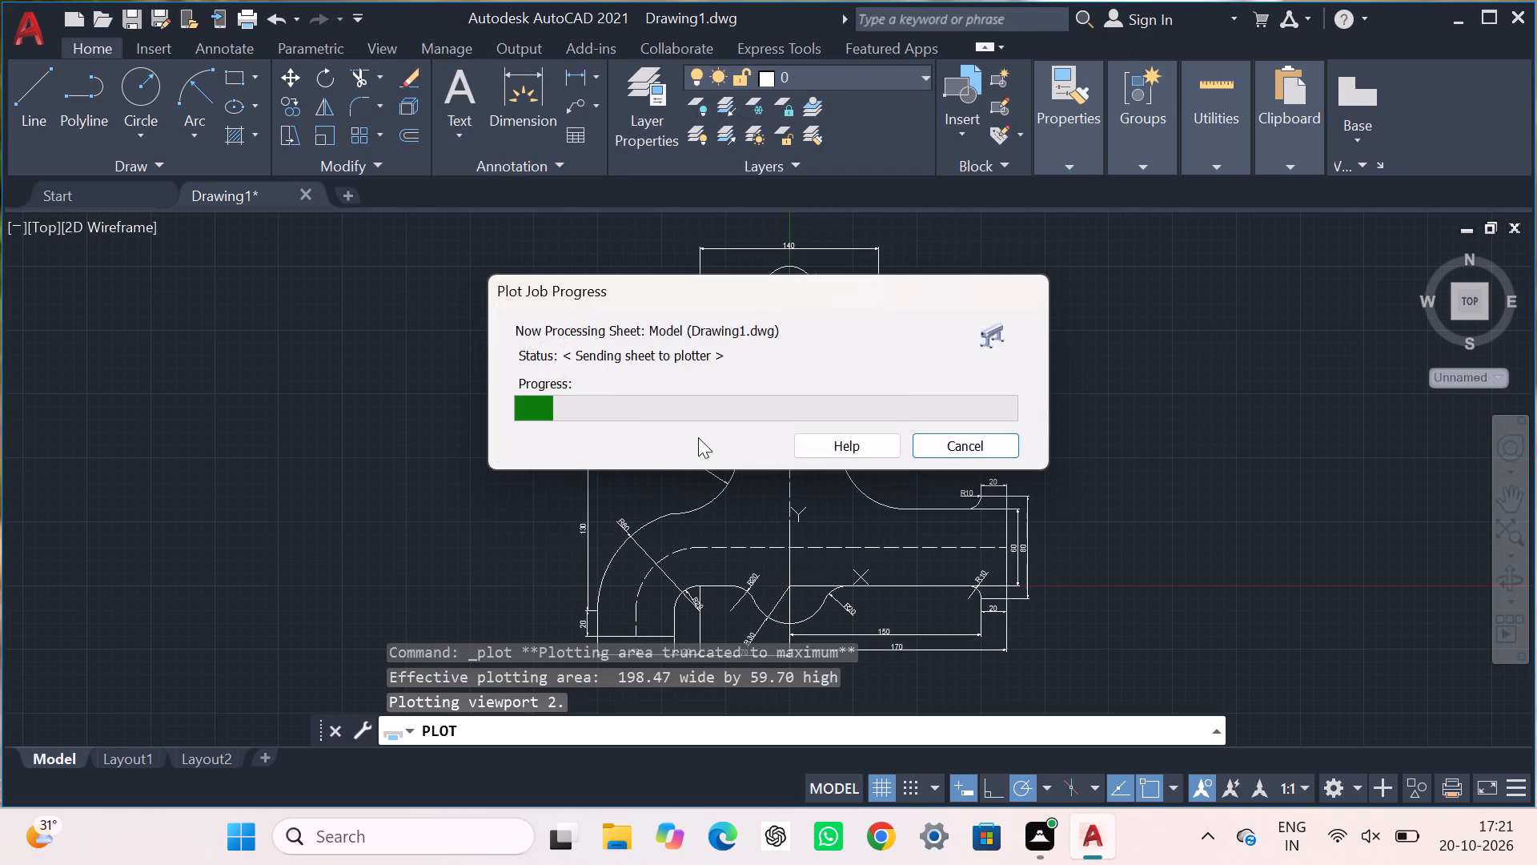
# Save the drawing as tap in AutoCAD 2018 format in the AutoCad folder inside the desktop's INTERNSHIP folder.
pyautogui.hotkey('ctrl', 's')
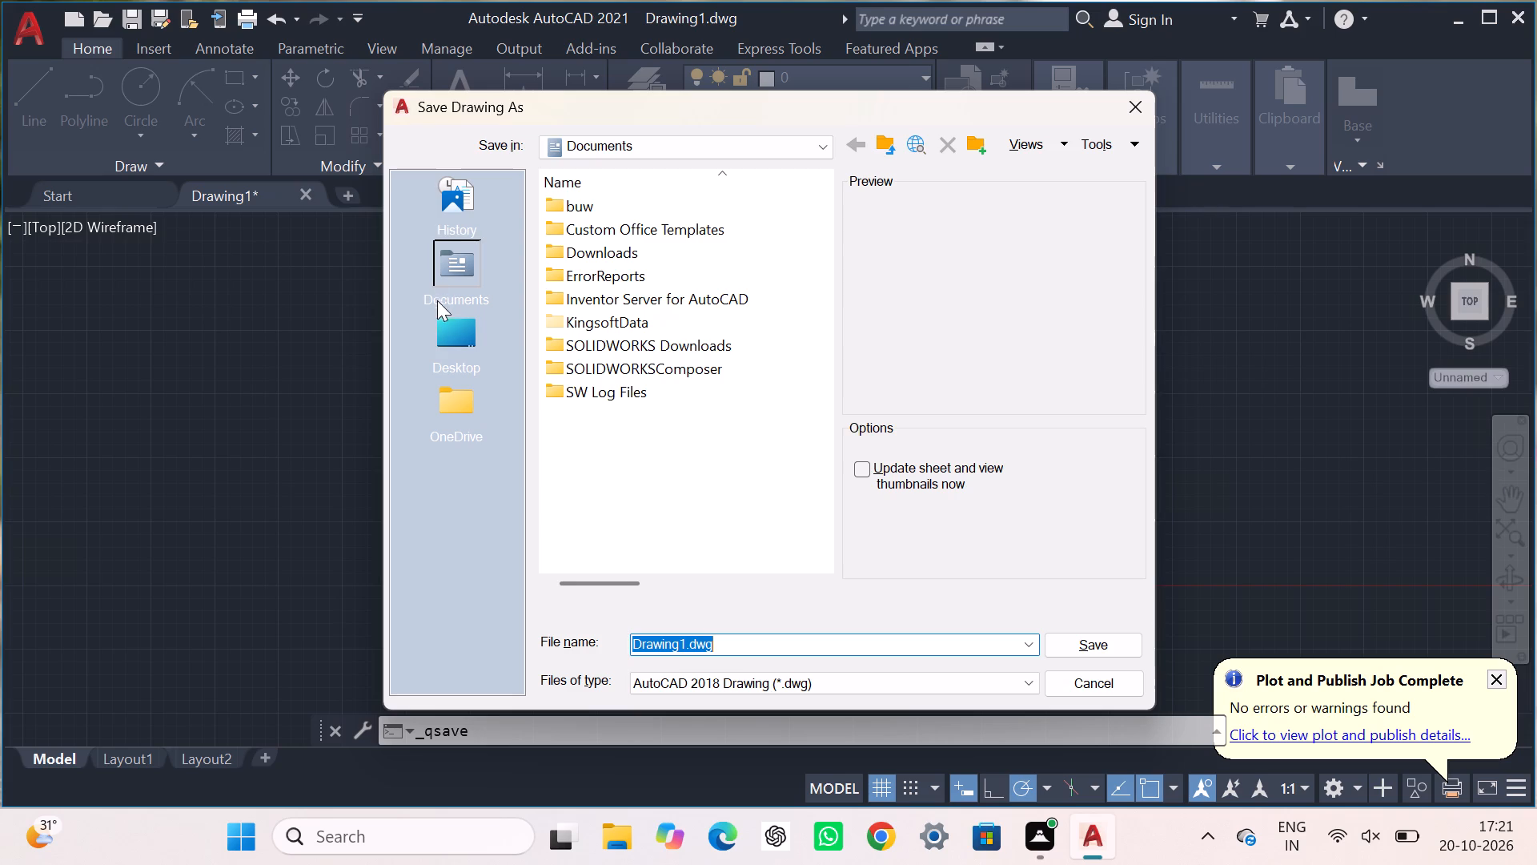
pyautogui.click(447, 323)
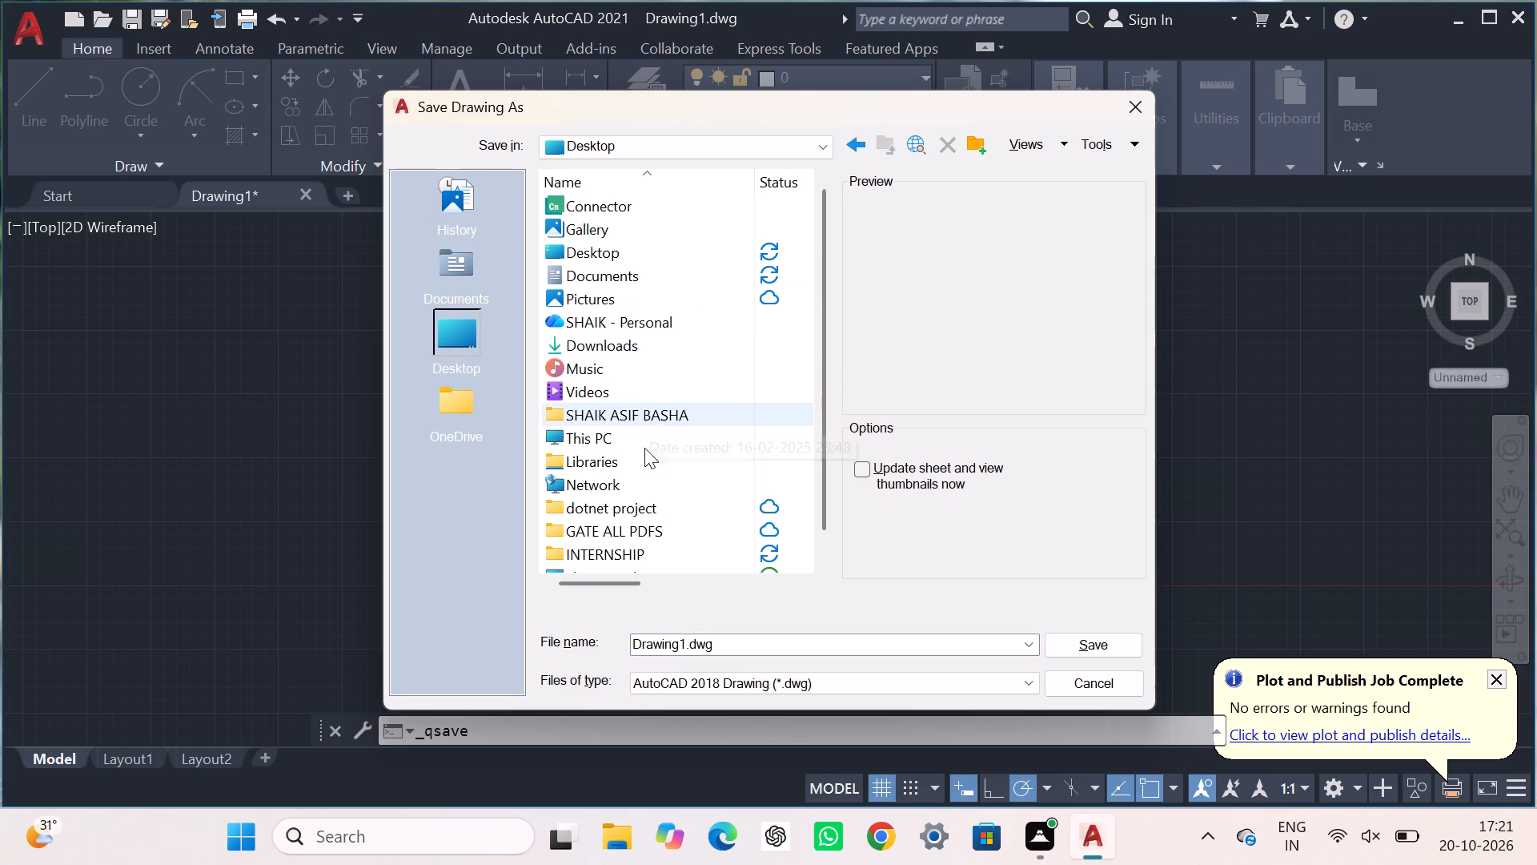
pyautogui.doubleClick(632, 545)
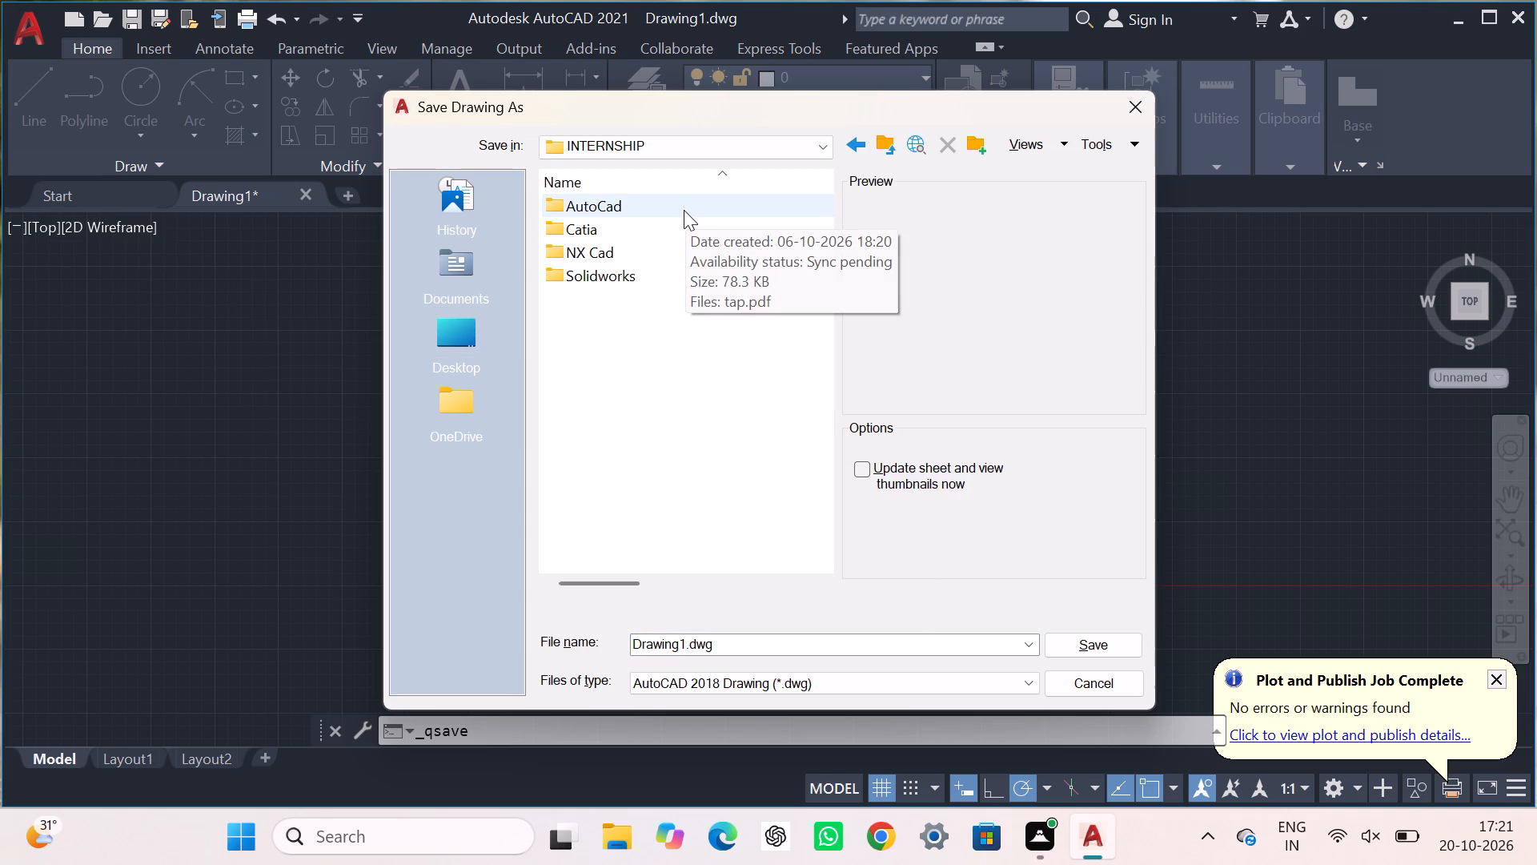
pyautogui.doubleClick(684, 210)
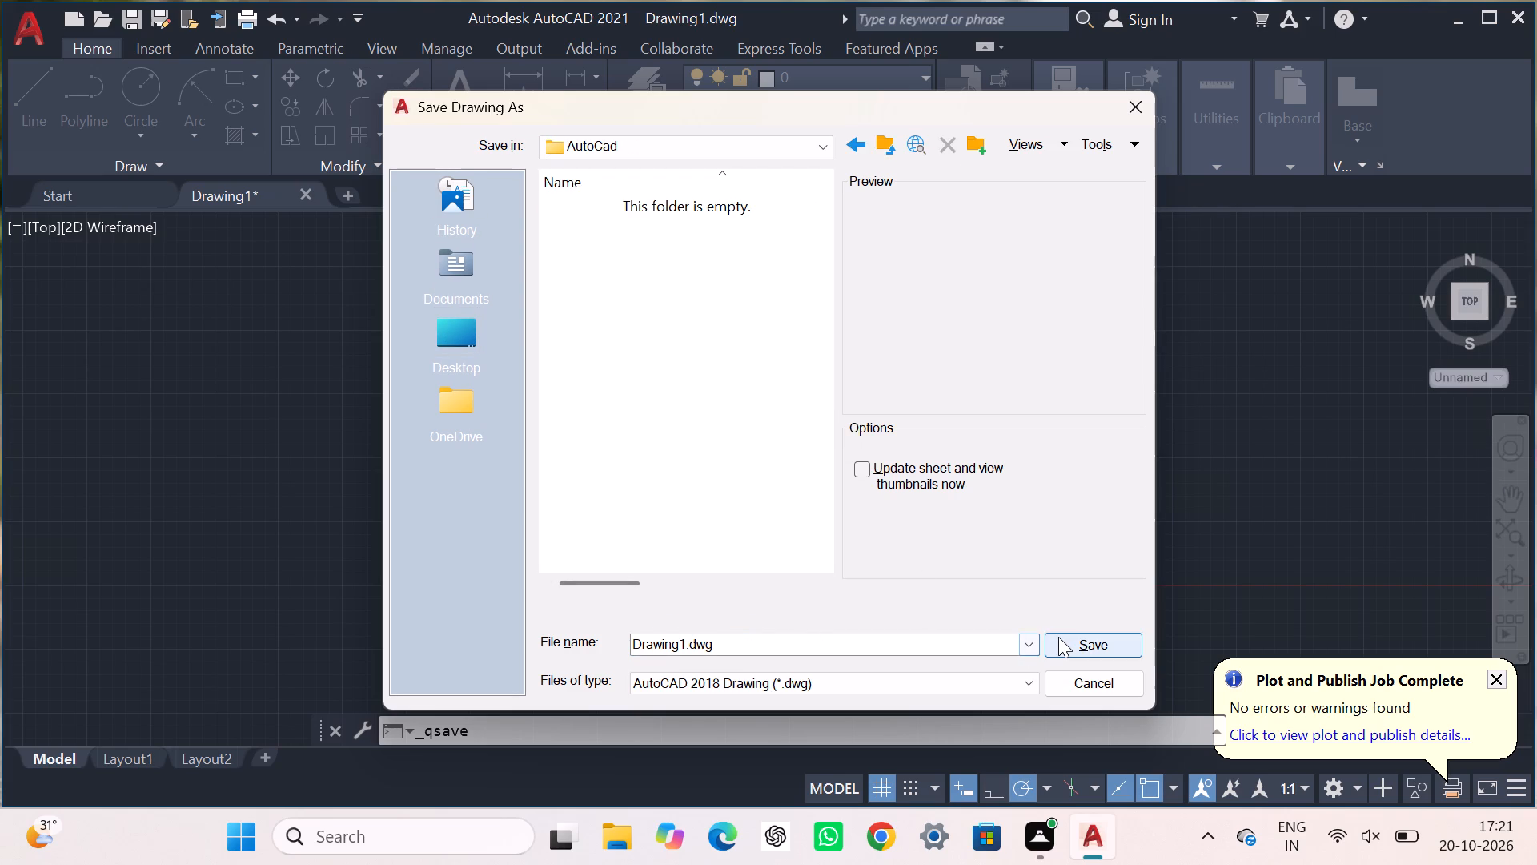
pyautogui.doubleClick(785, 640)
pyautogui.write('tap')
pyautogui.press('Return')
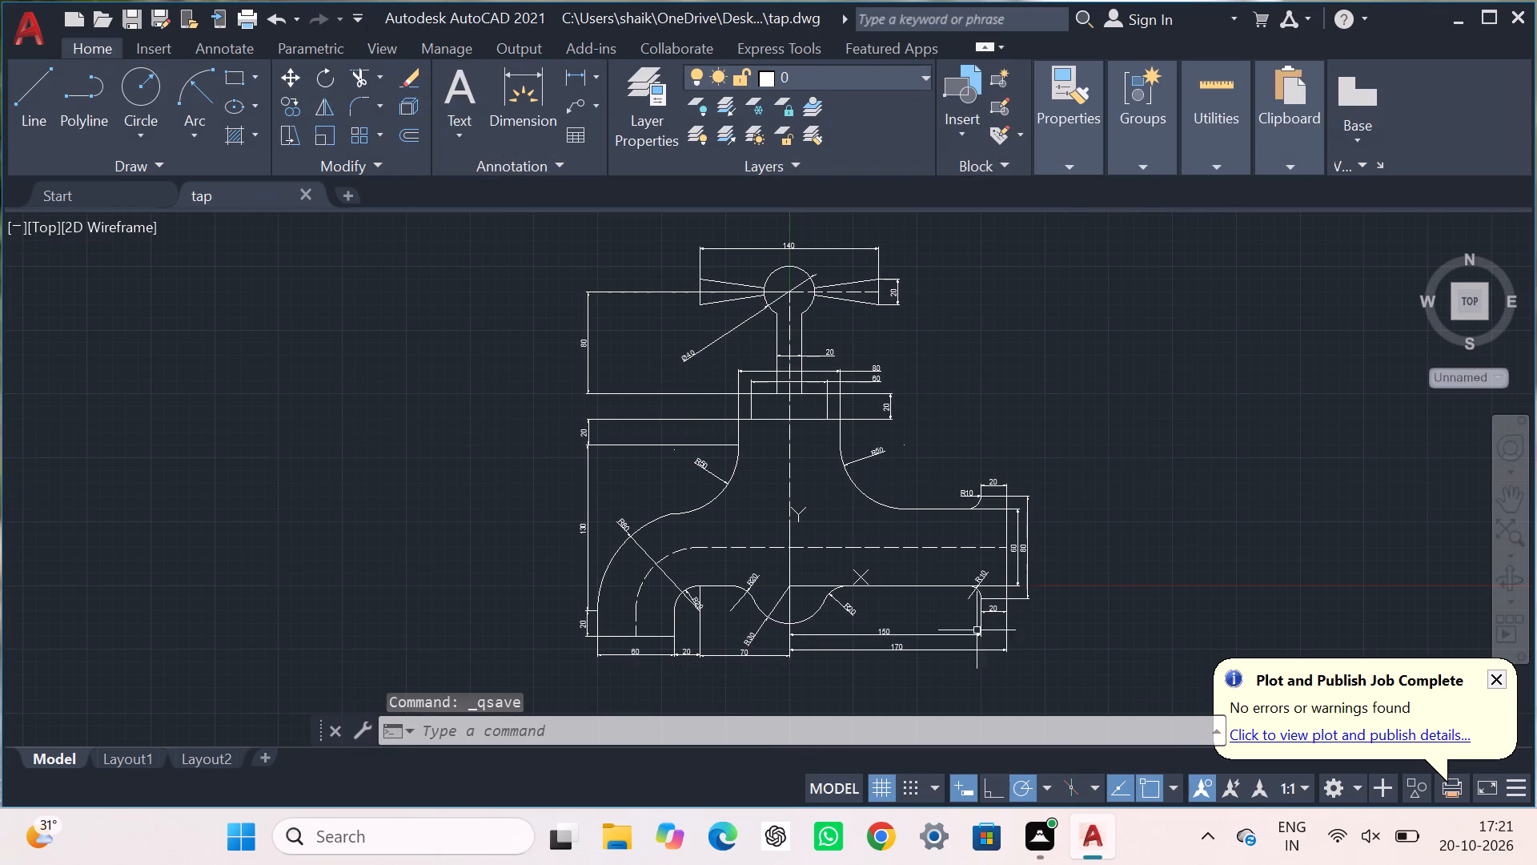
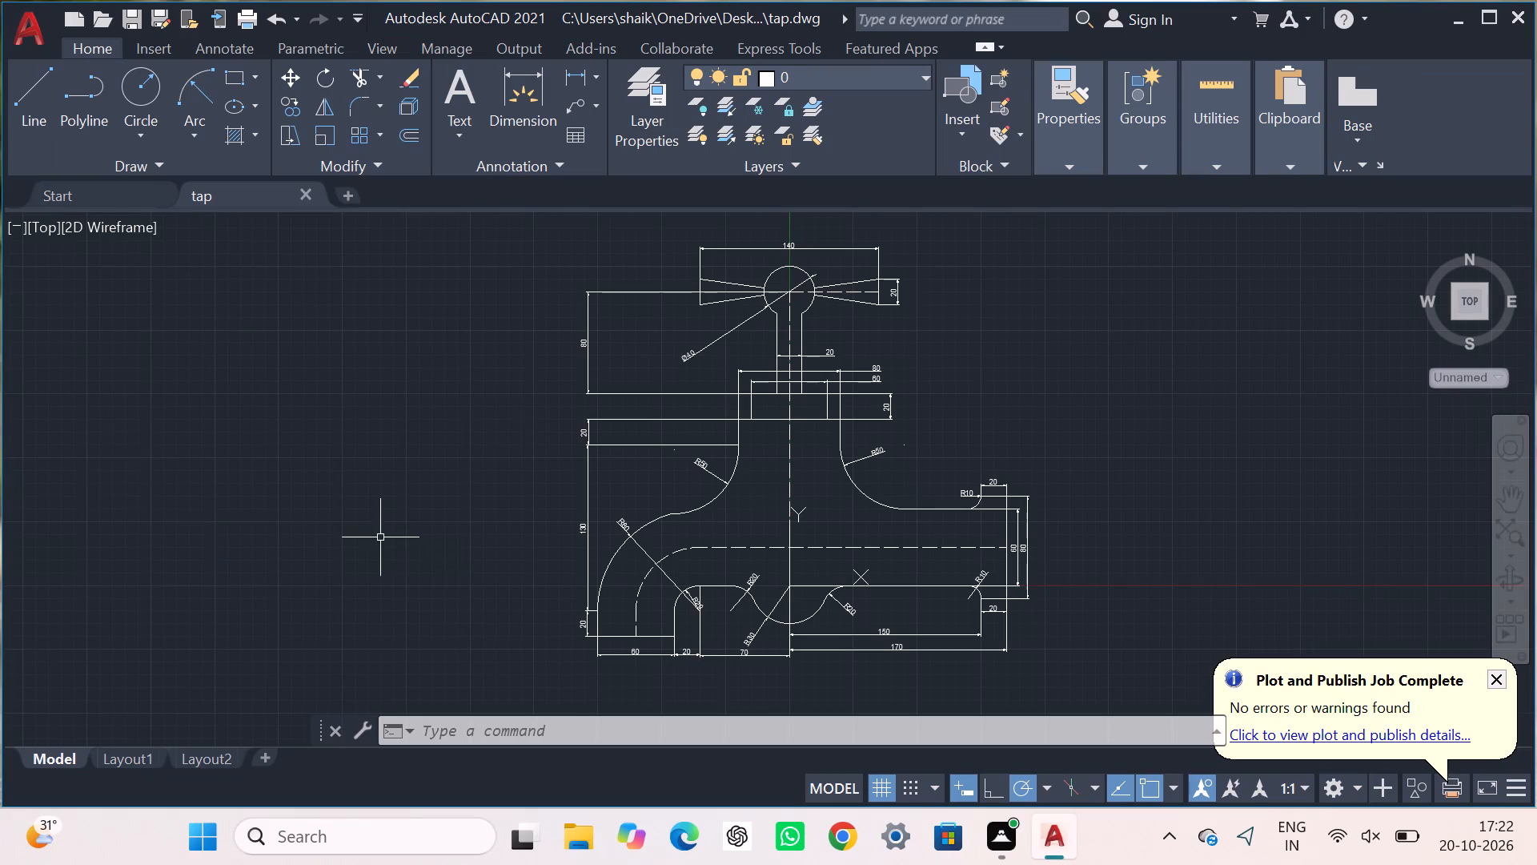
# Examine the finished tap drawing, checking its profile, fillets and dimensions from the handles down to the spout and outlet flange.
pyautogui.scroll(2, 773, 447)
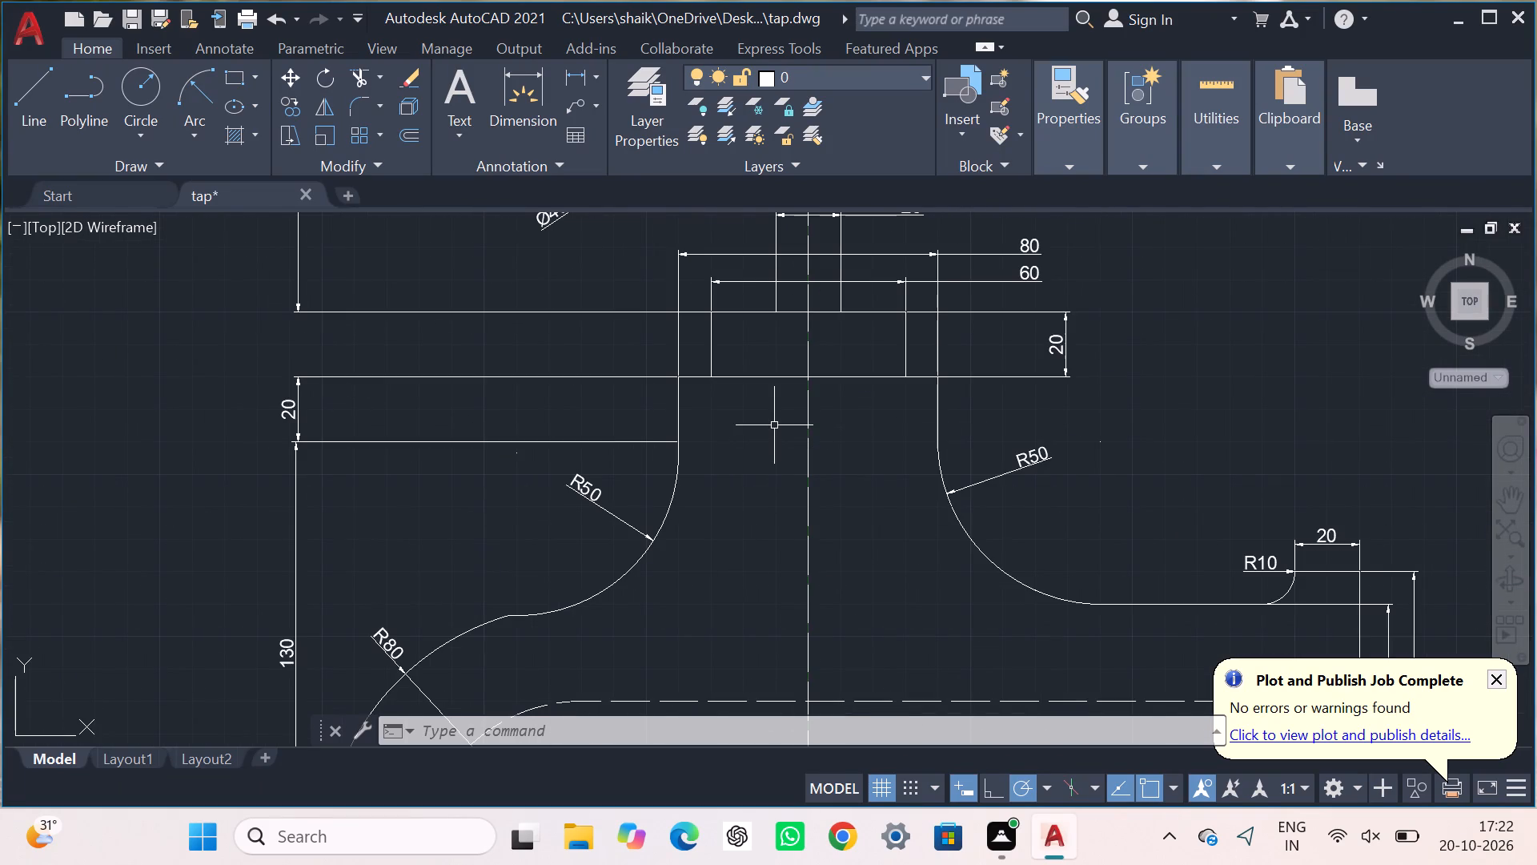
pyautogui.scroll(-1, 924, 457)
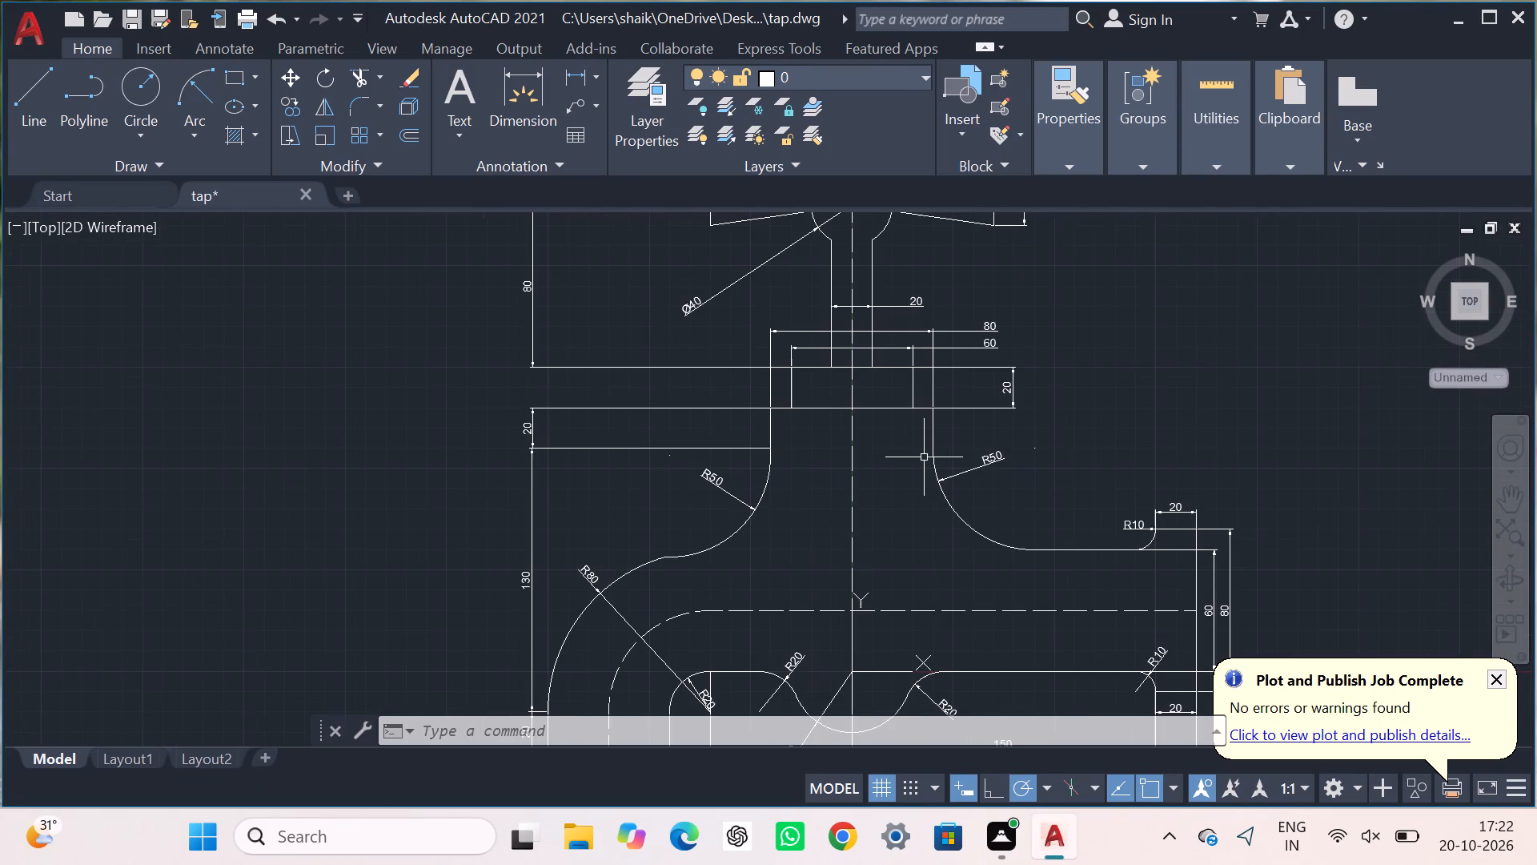
pyautogui.scroll(-1, 813, 494)
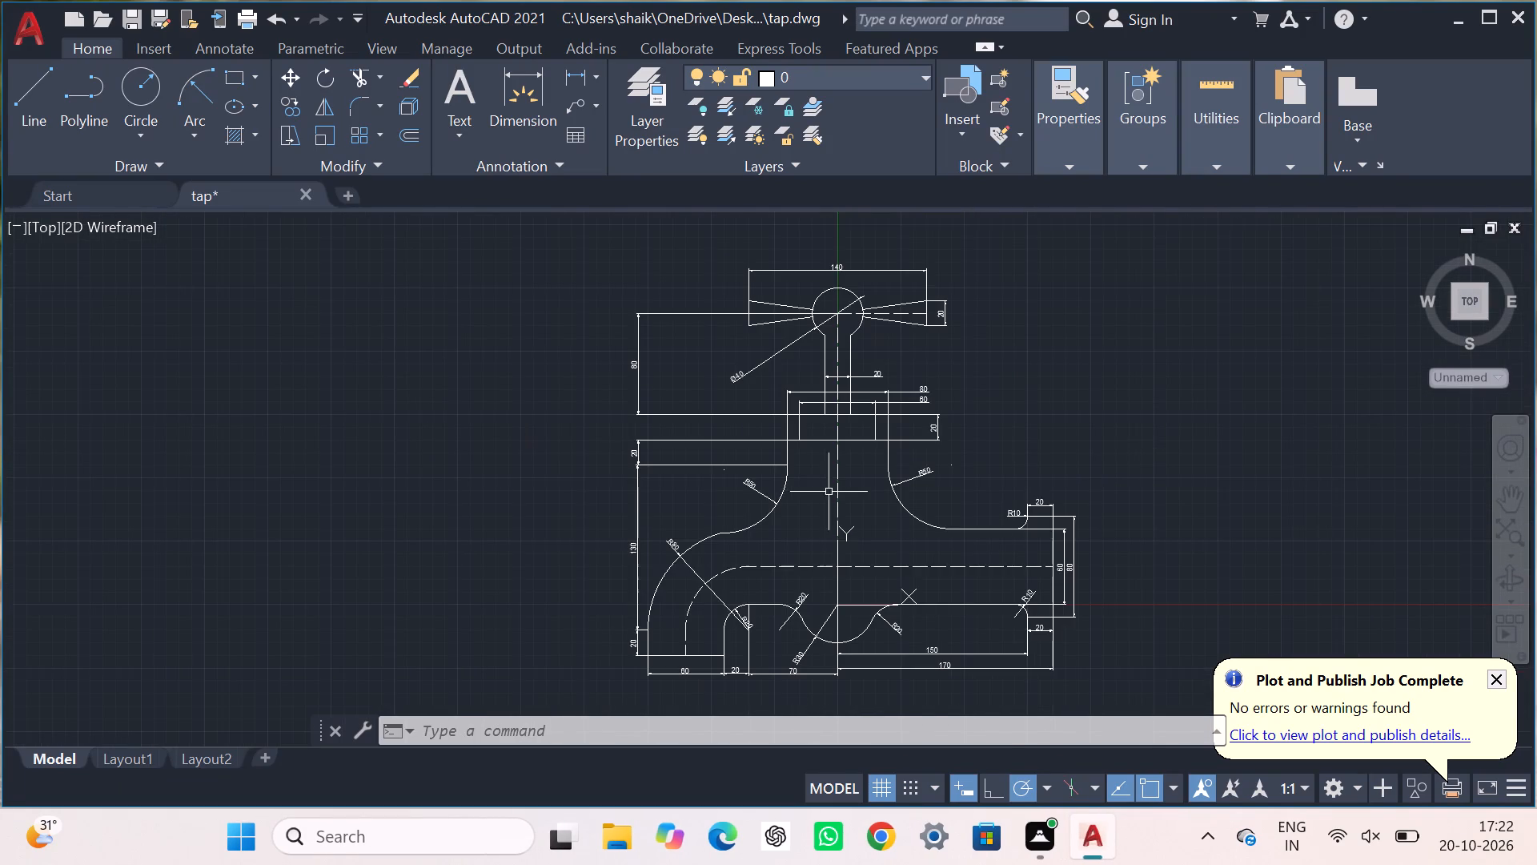
pyautogui.scroll(2, 1006, 542)
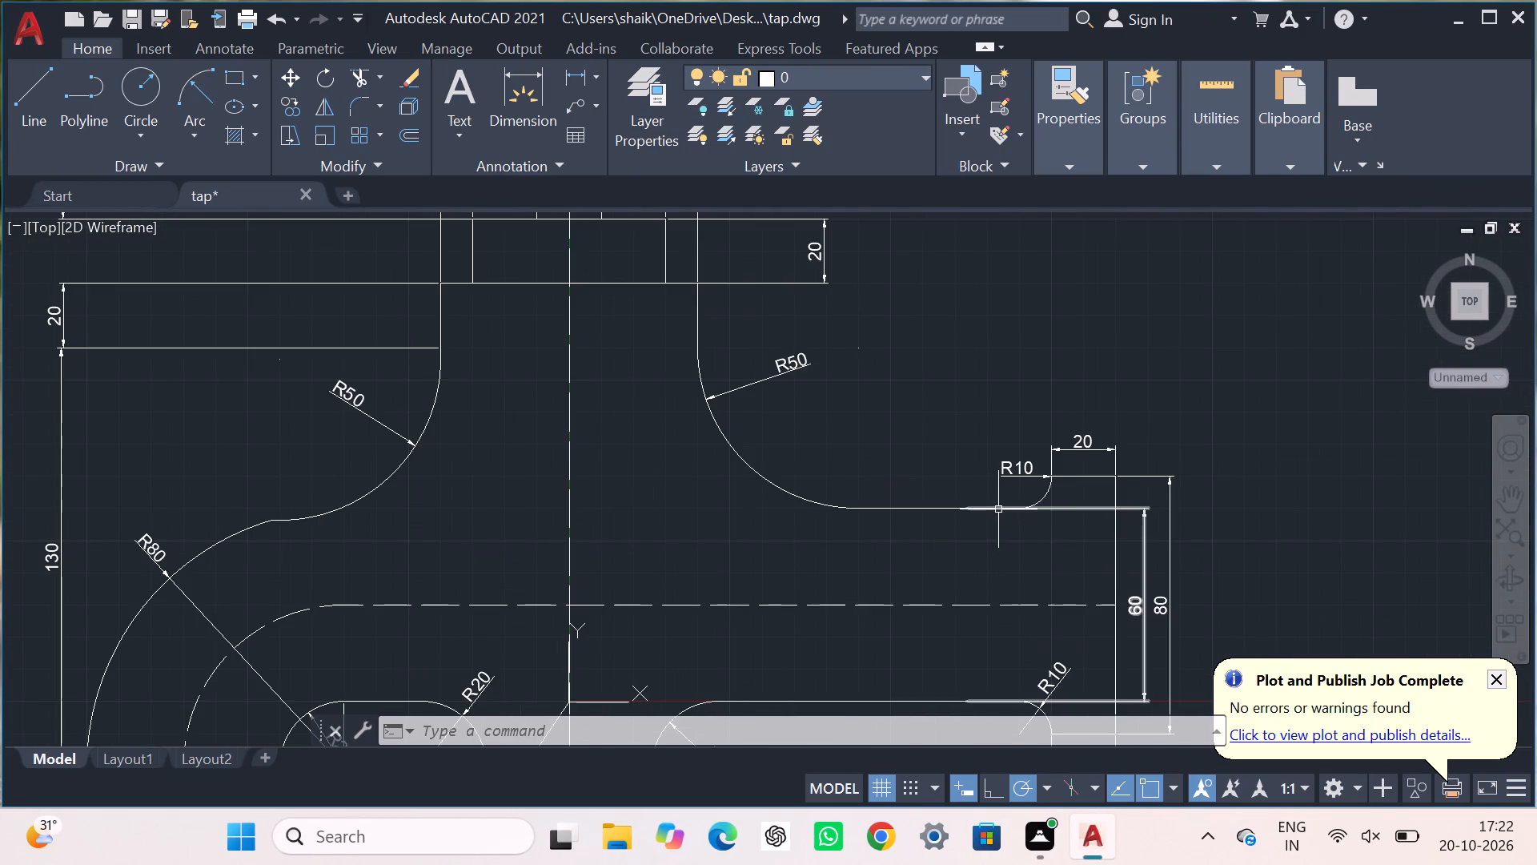
pyautogui.scroll(1, 997, 508)
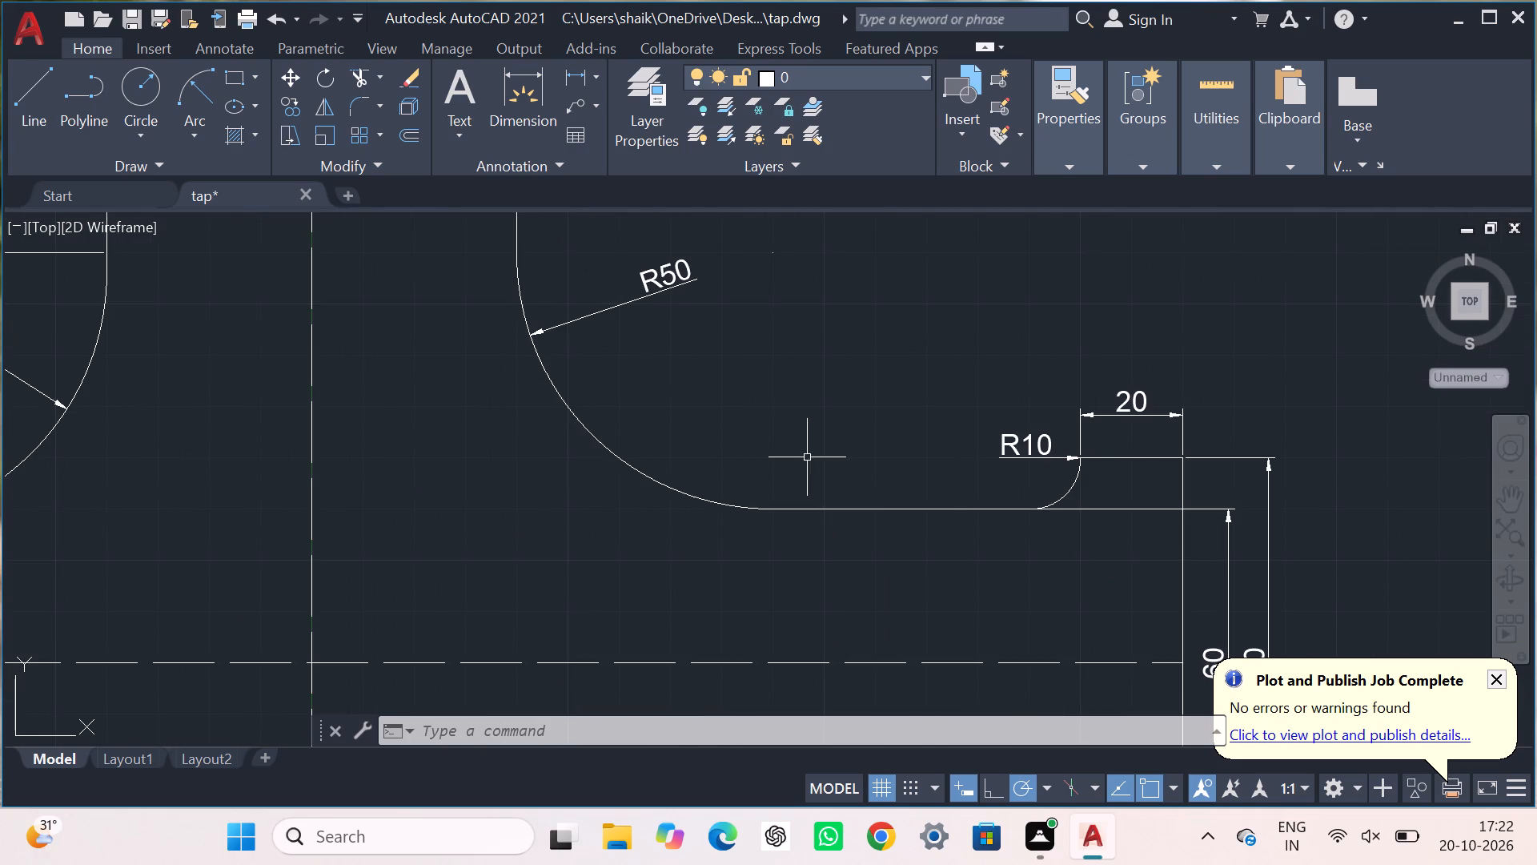
pyautogui.scroll(1, 792, 423)
pyautogui.scroll(-5, 789, 416)
pyautogui.scroll(2, 696, 355)
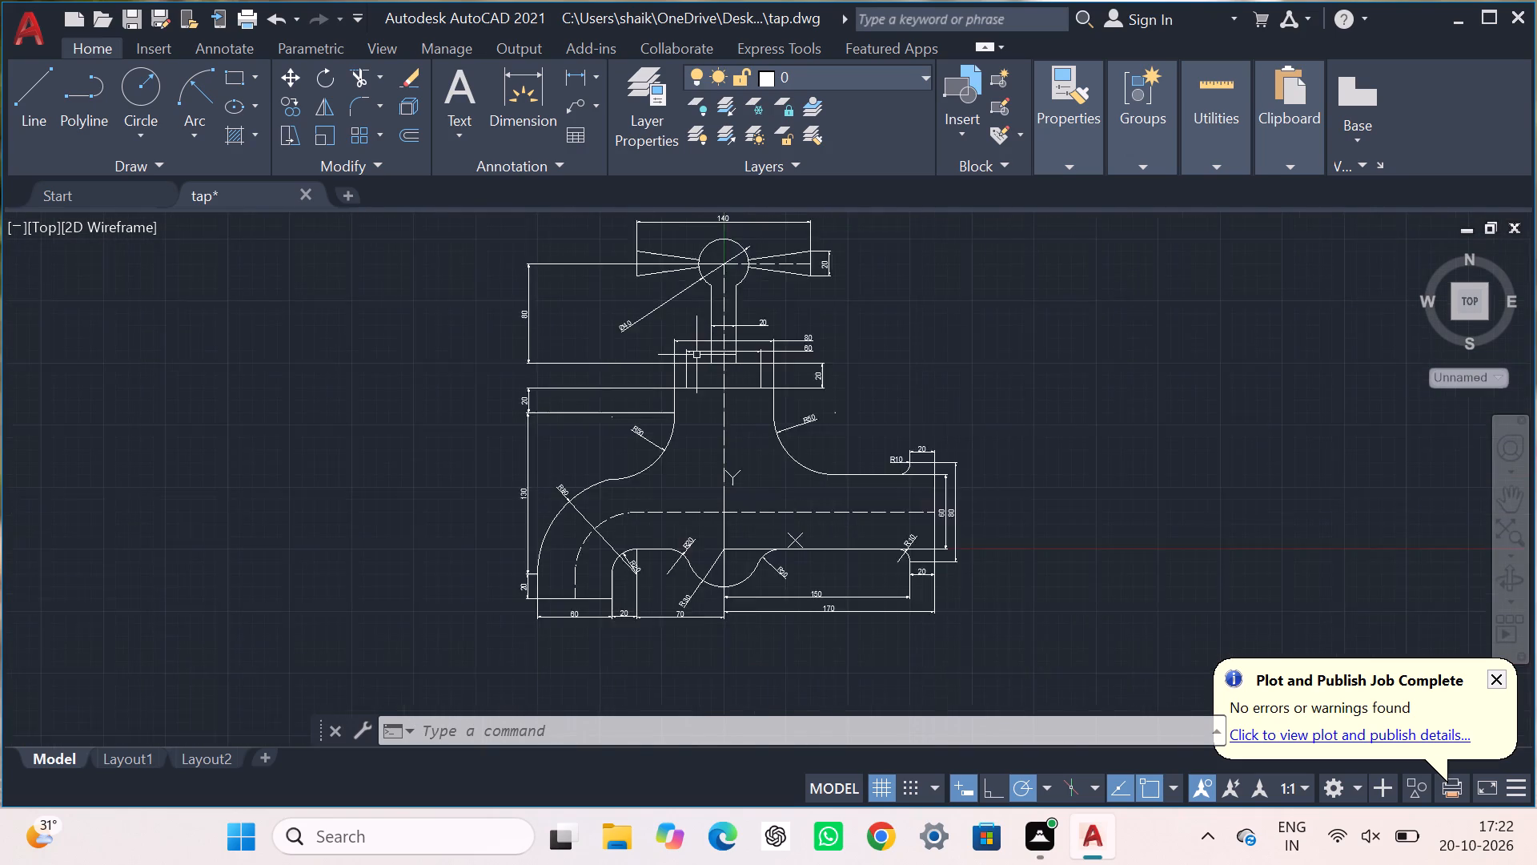
pyautogui.scroll(-1, 696, 354)
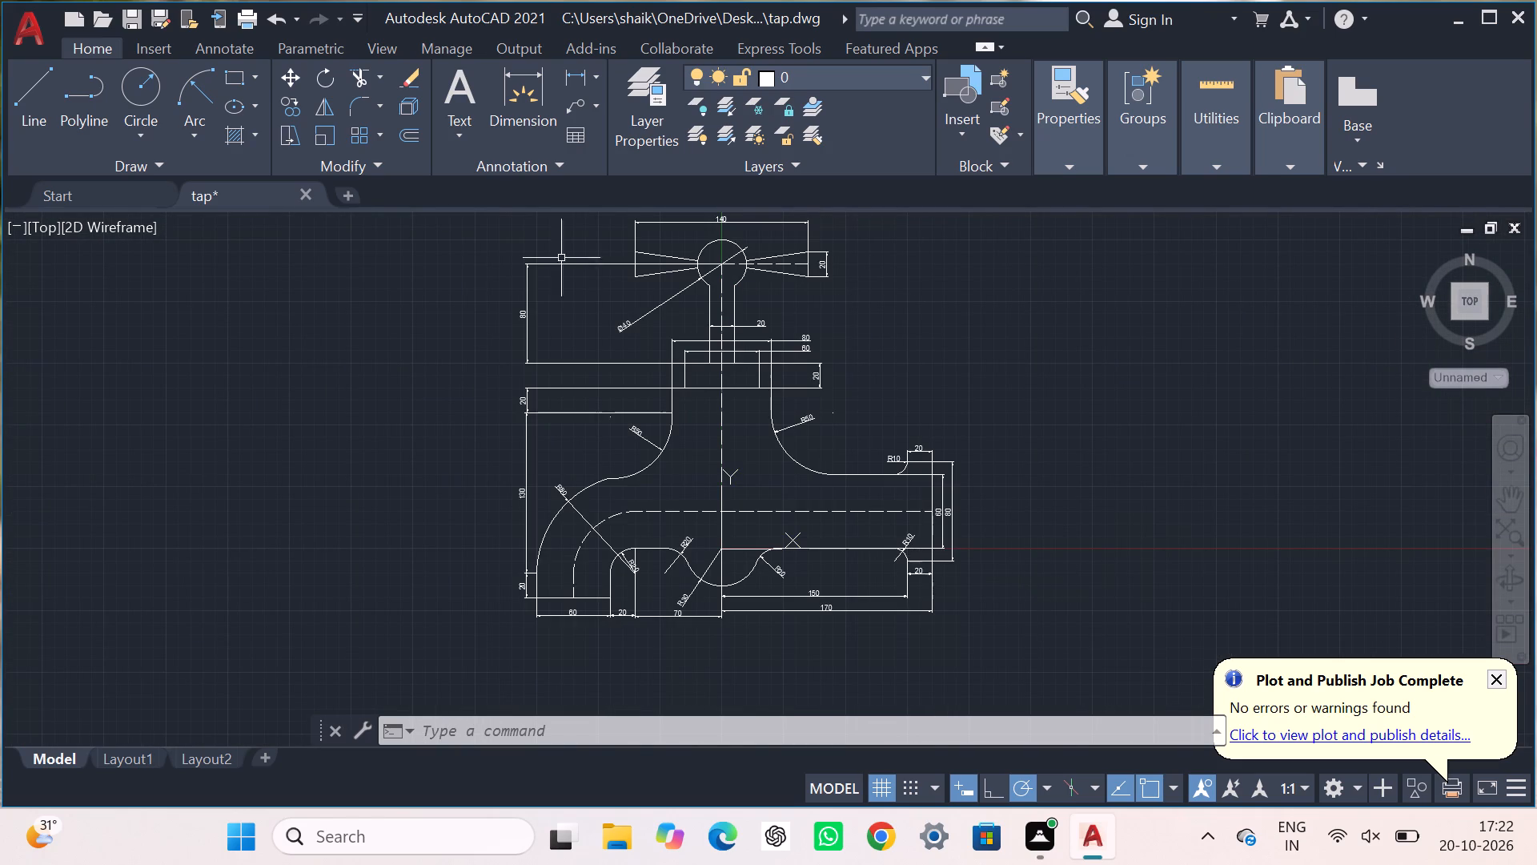
pyautogui.click(595, 103)
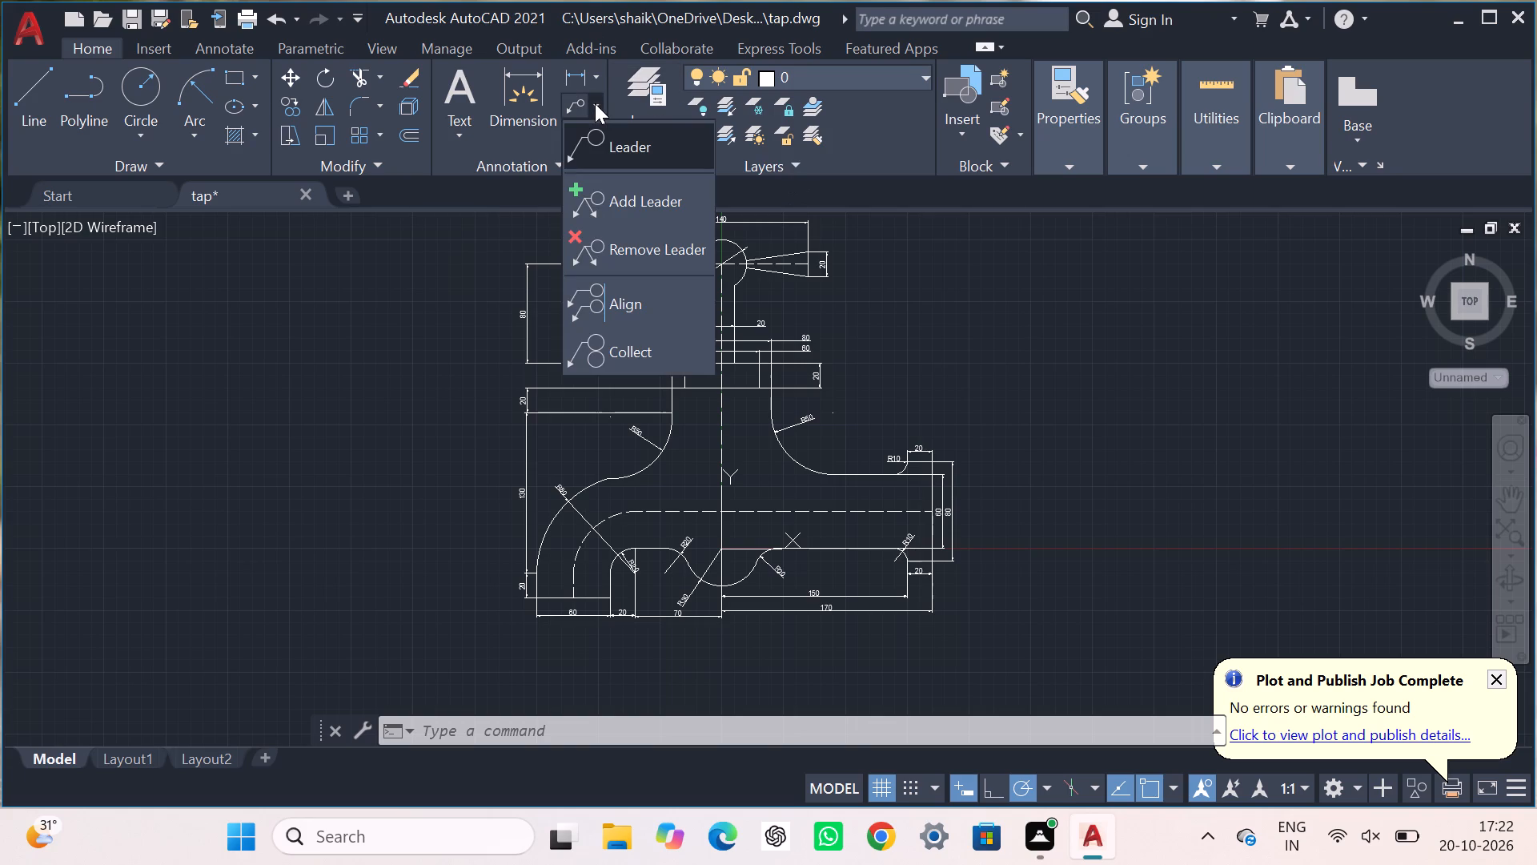
pyautogui.click(595, 103)
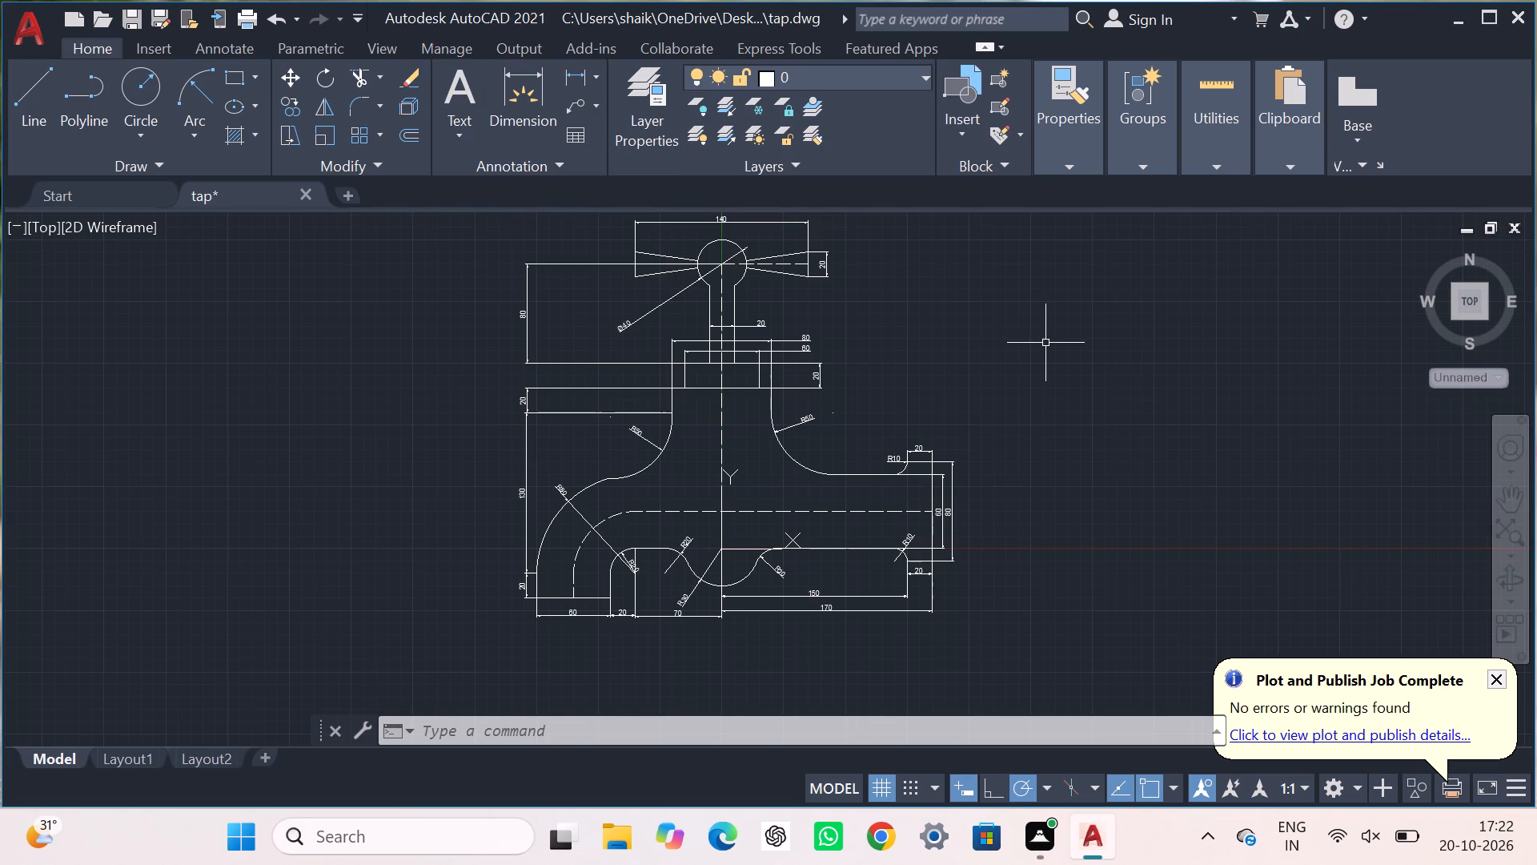
pyautogui.scroll(-1, 1054, 312)
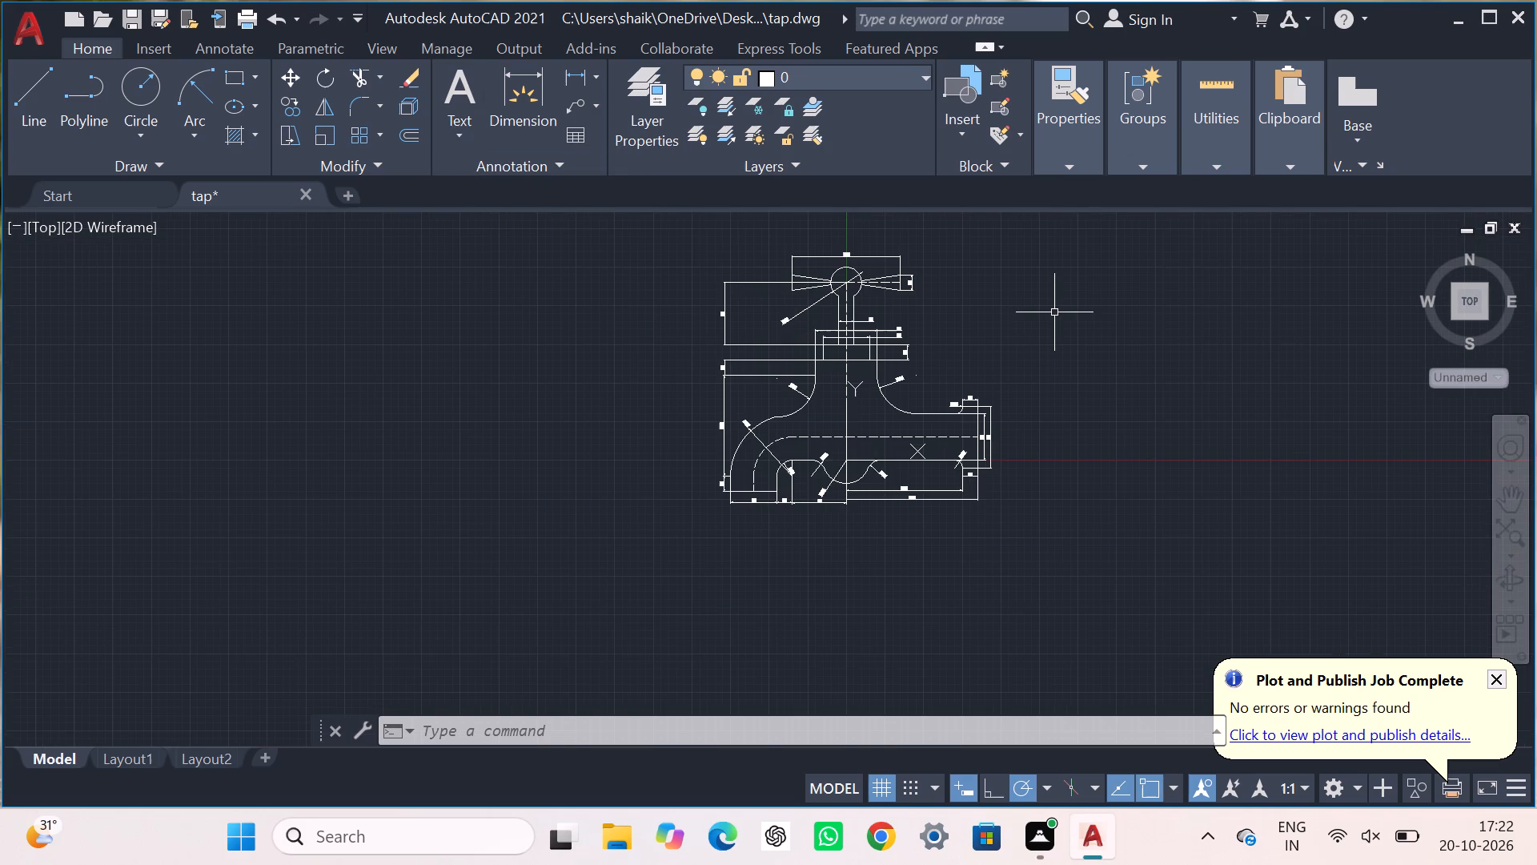
pyautogui.scroll(2, 864, 419)
pyautogui.scroll(-1, 864, 408)
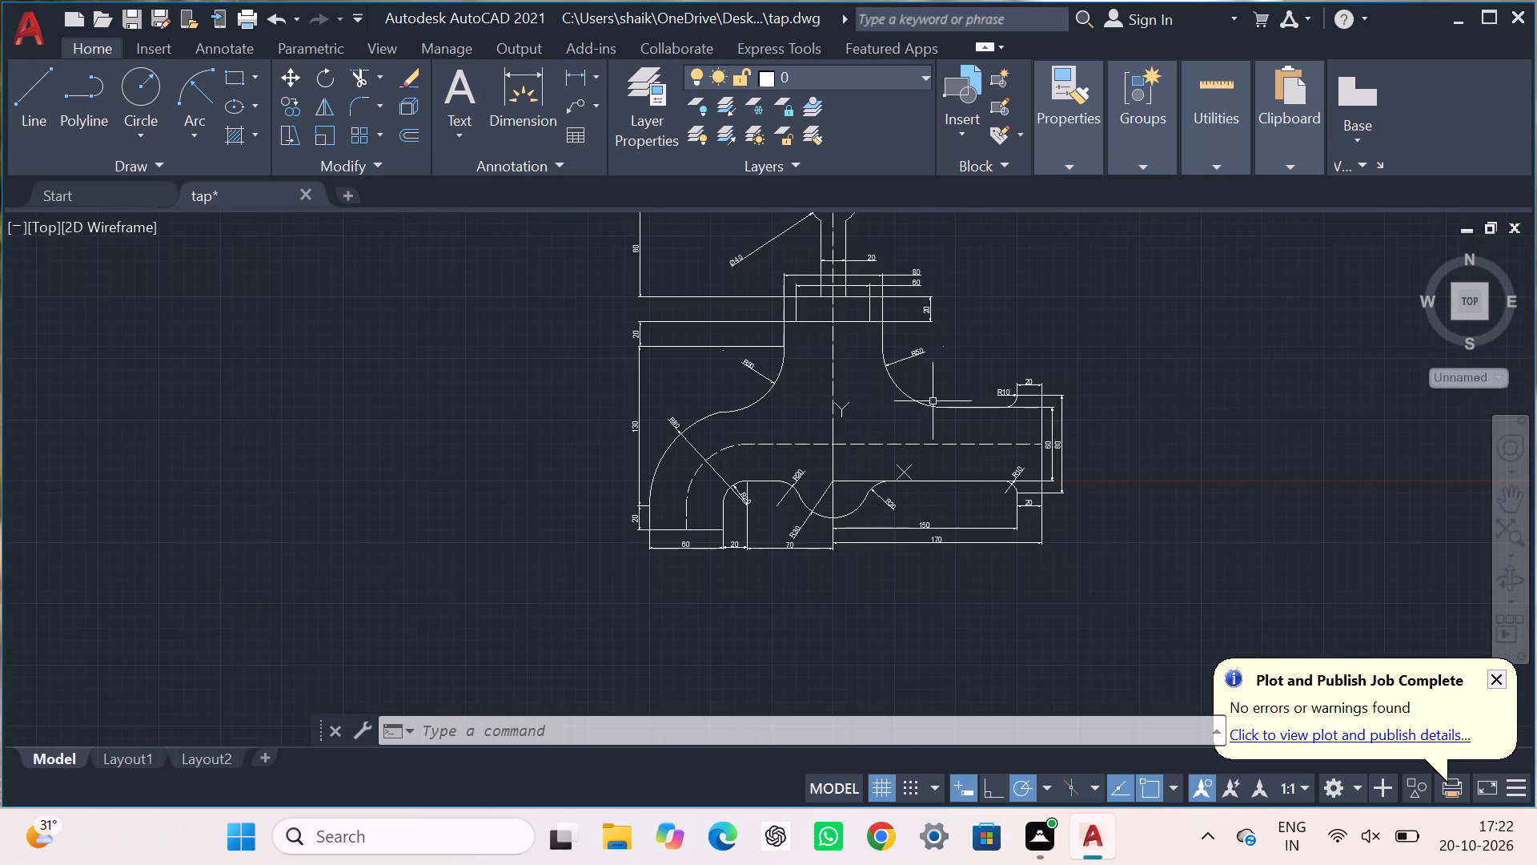
pyautogui.moveTo(1150, 337); pyautogui.dragTo(1079, 462, button='middle')
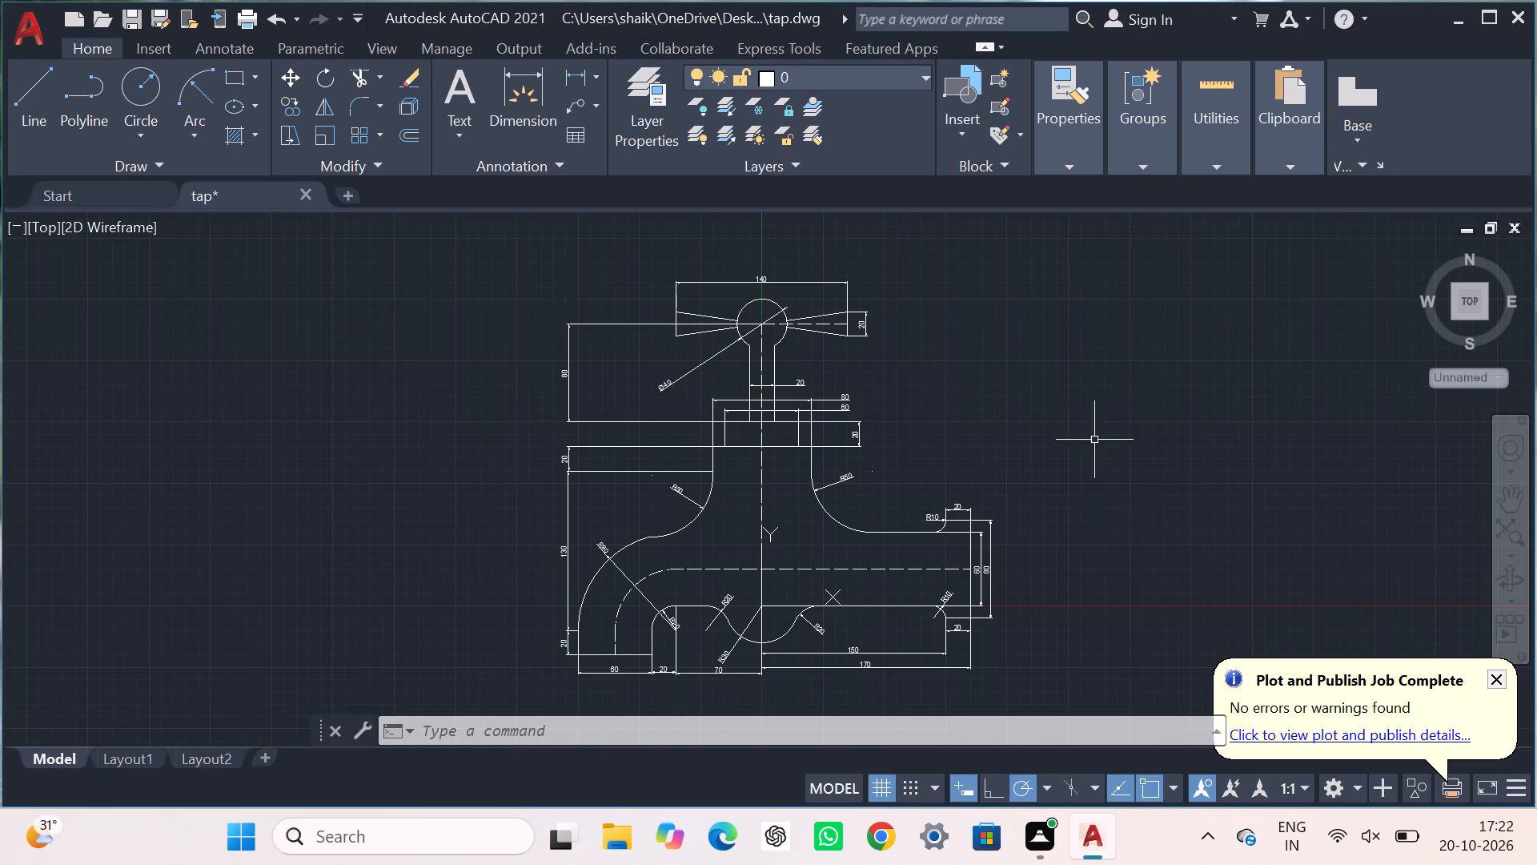
# Dismiss the plot and publish job notification.
pyautogui.click(1497, 677)
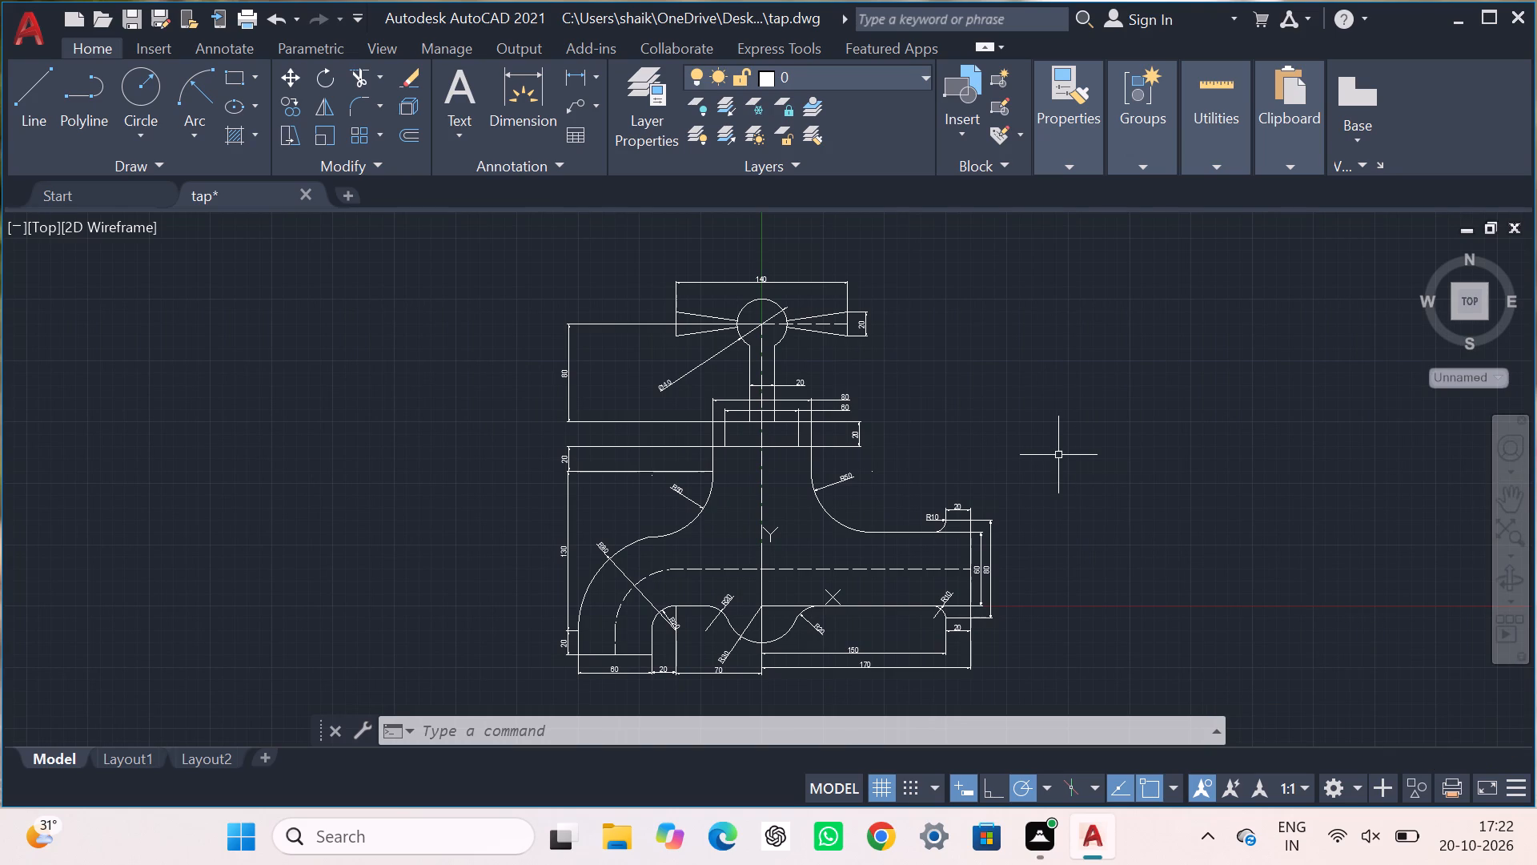